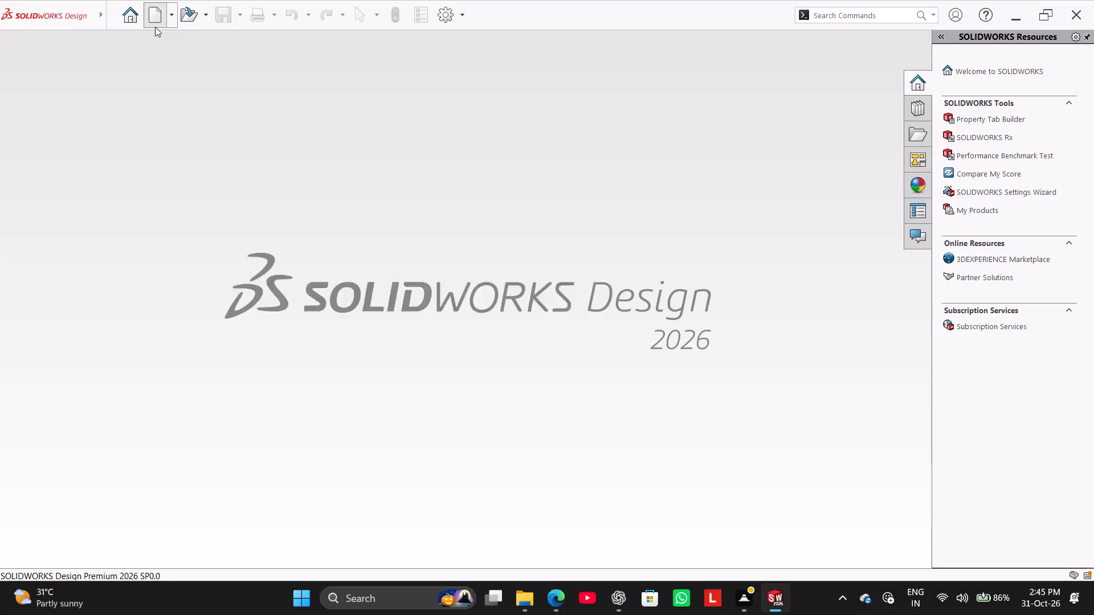
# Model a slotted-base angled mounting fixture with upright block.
# Create a new part document.
pyautogui.click(470, 441)
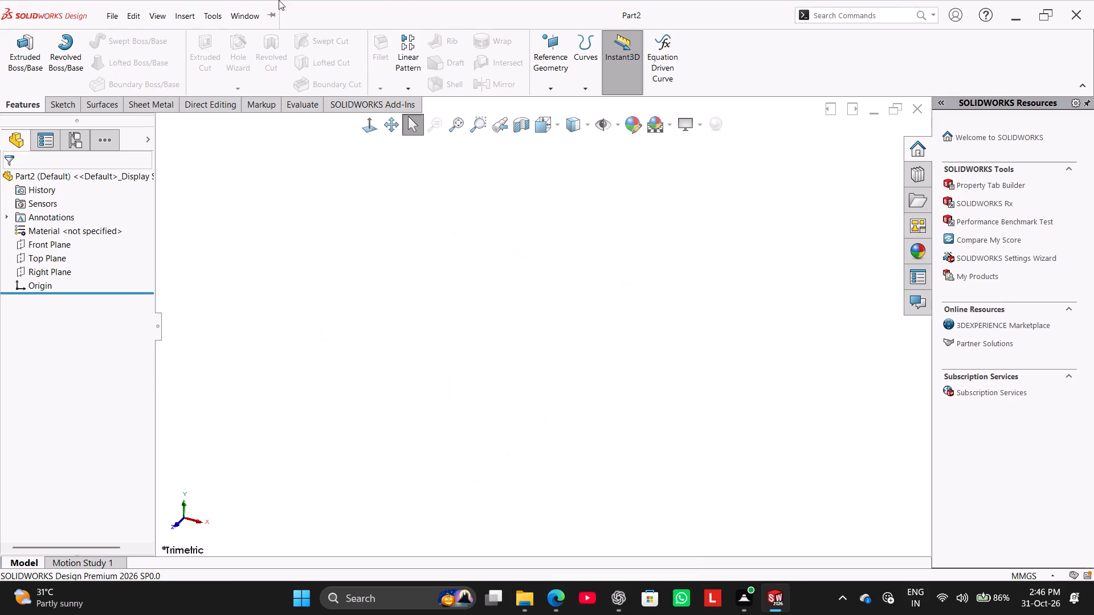
# Start a new sketch on the Front Plane.
pyautogui.click(60, 108)
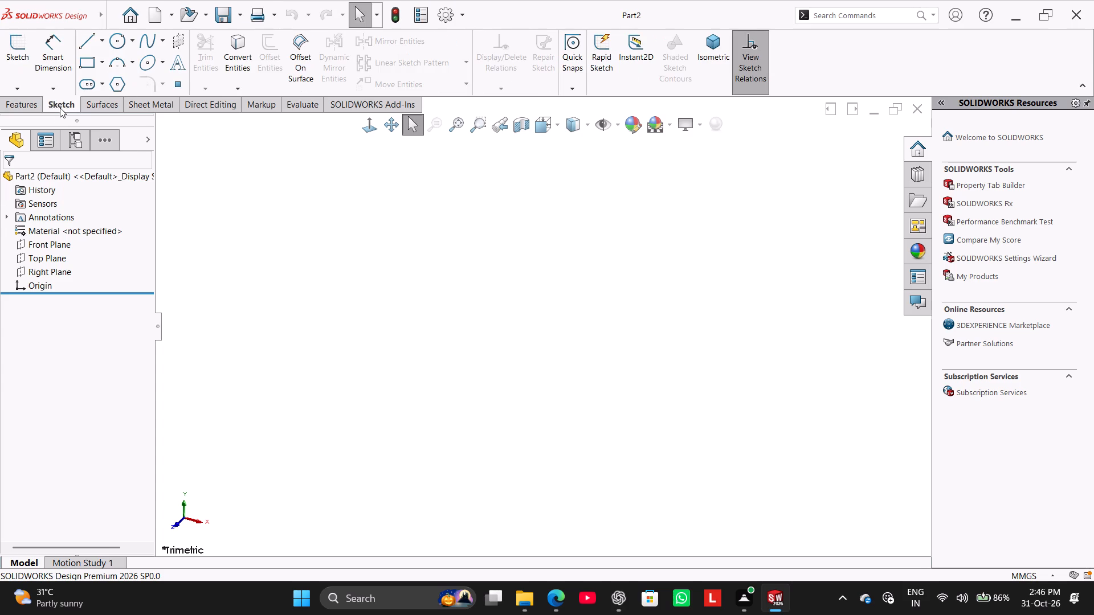
pyautogui.click(14, 49)
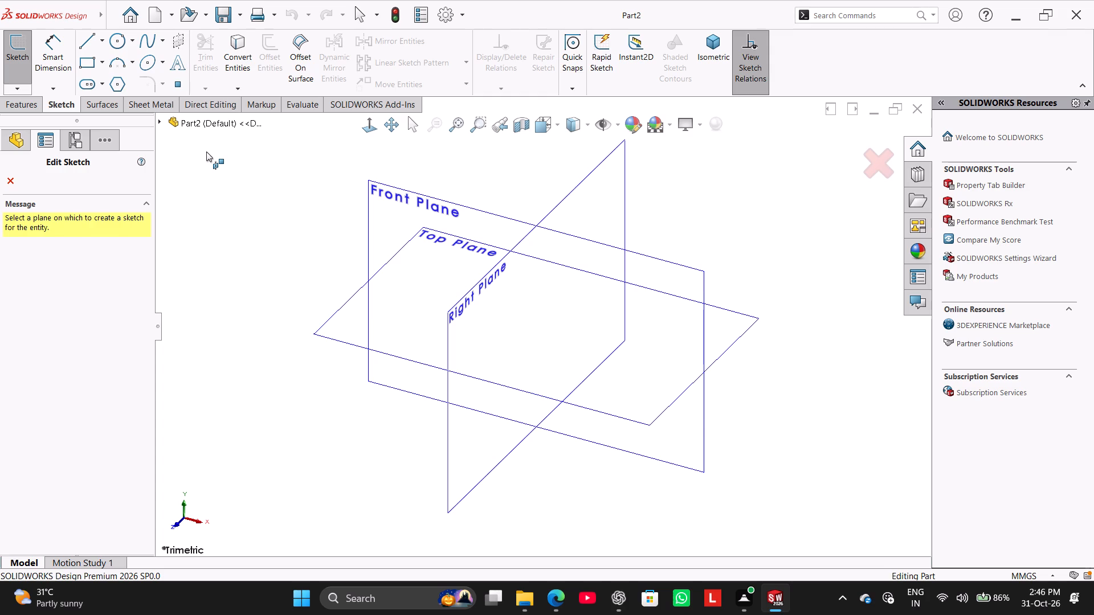
pyautogui.click(389, 204)
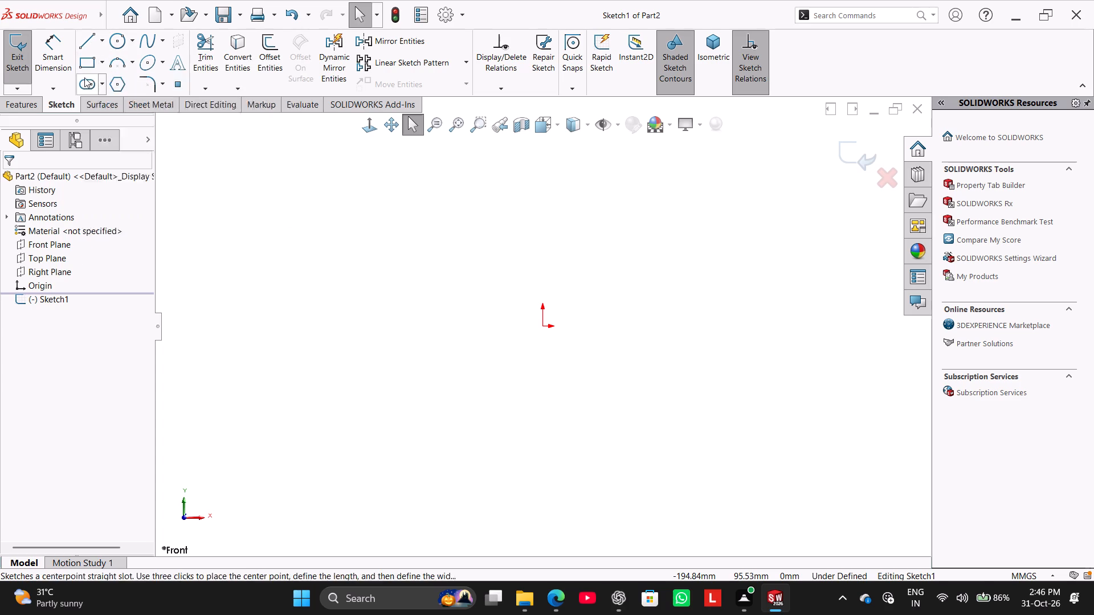
# Sketch a closed six-line profile about 145 mm wide and 33 mm high, base through the origin, with short vertical upper sides and slanted lower sides.
pyautogui.click(93, 36)
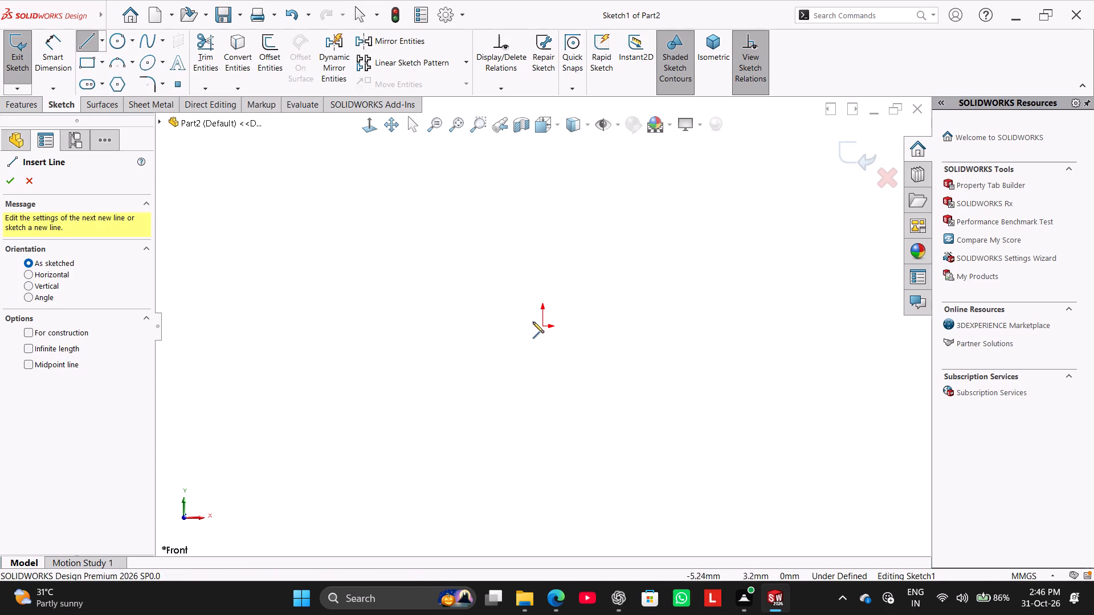
pyautogui.click(428, 327)
pyautogui.click(663, 327)
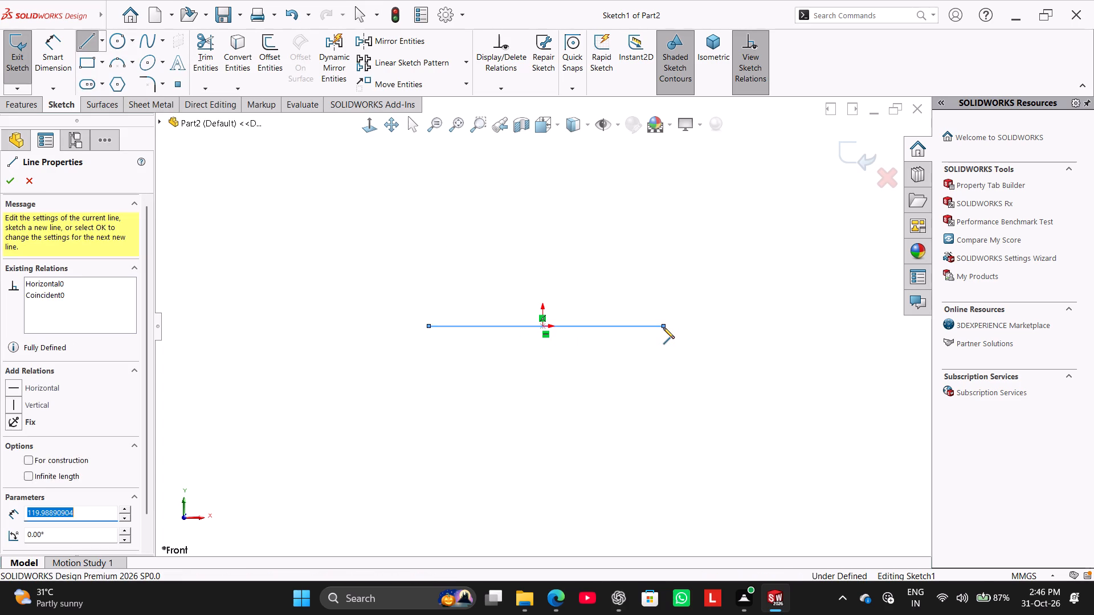
pyautogui.click(692, 282)
pyautogui.click(693, 261)
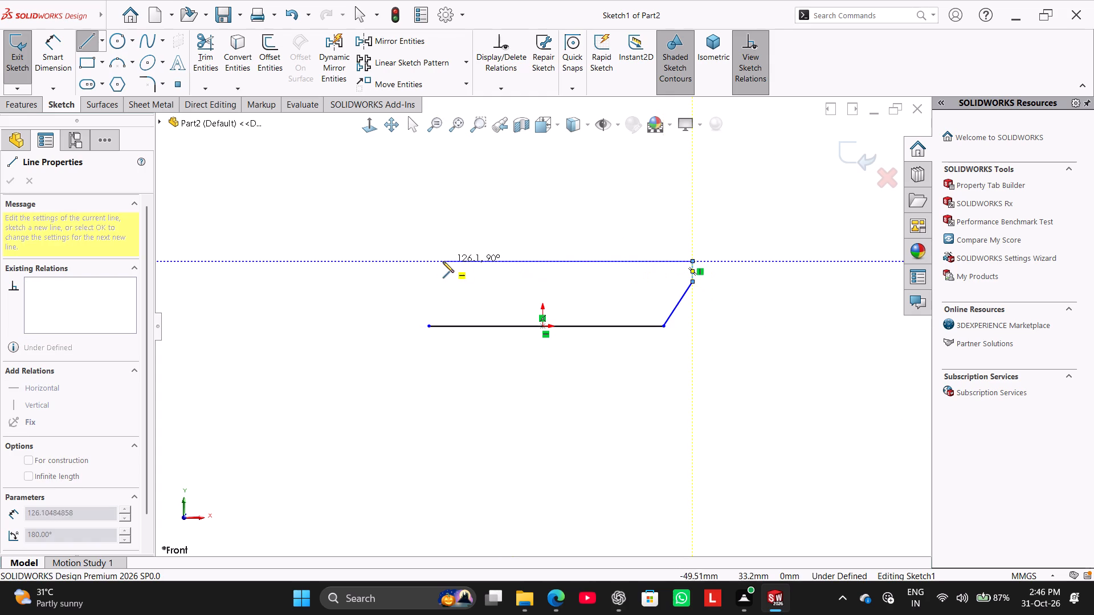
pyautogui.click(409, 260)
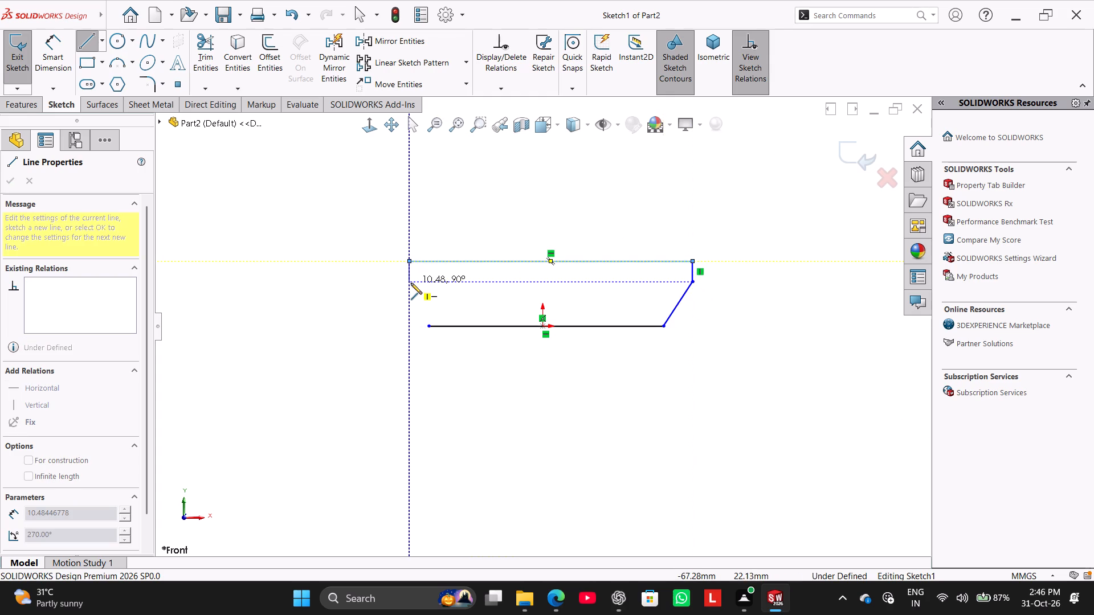
pyautogui.click(411, 284)
pyautogui.click(429, 325)
pyautogui.rightClick(364, 333)
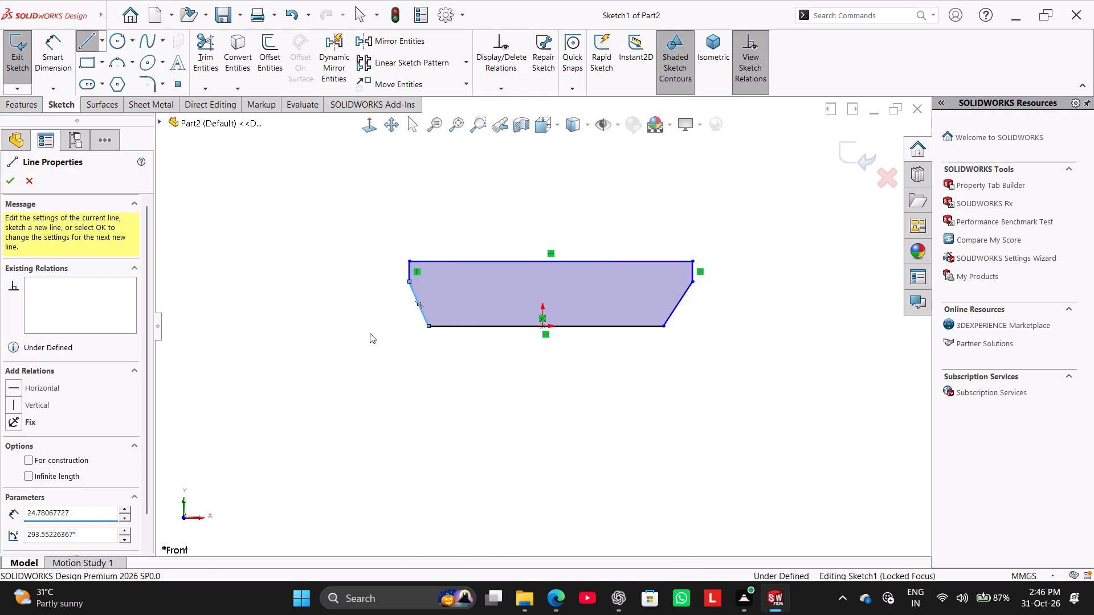
pyautogui.click(382, 340)
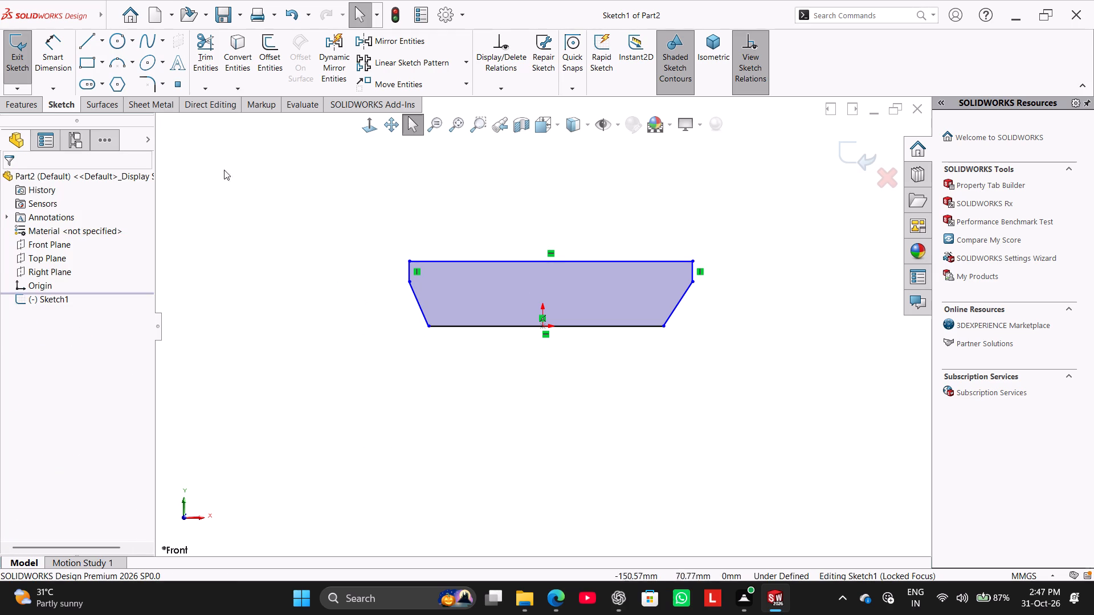
# Dimension the profile's top horizontal edge and set its length to 120 mm.
pyautogui.click(60, 65)
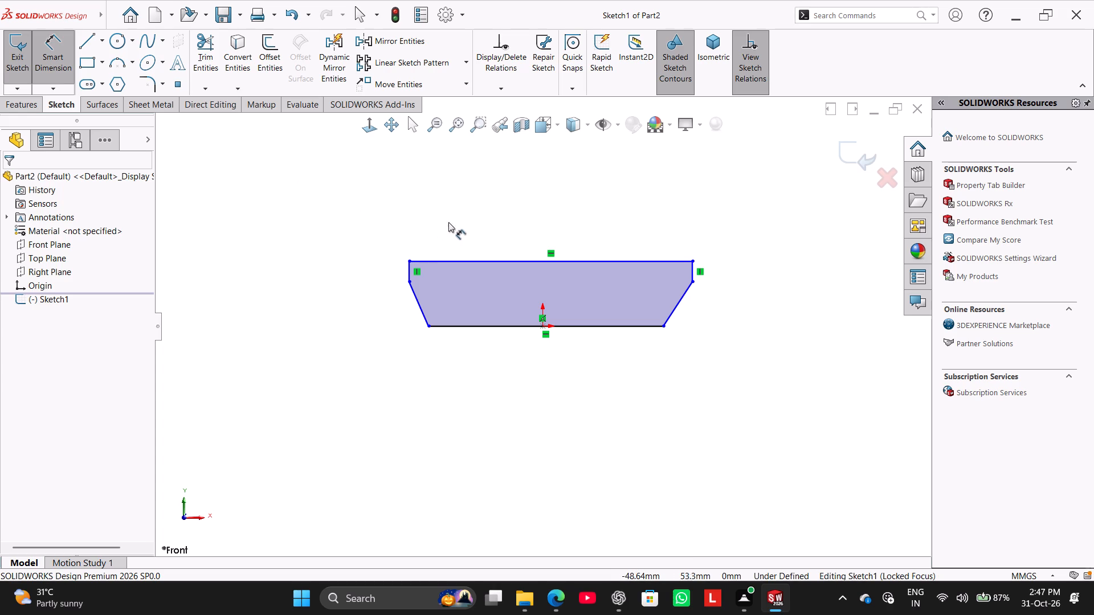
pyautogui.click(521, 262)
pyautogui.click(526, 225)
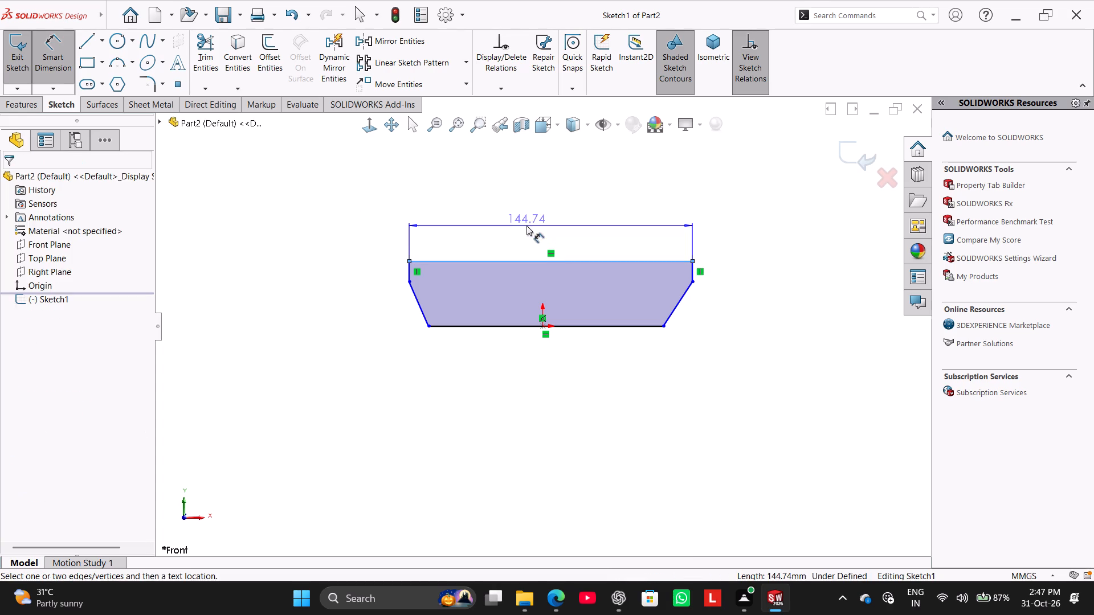
pyautogui.write('120')
pyautogui.press('Return')
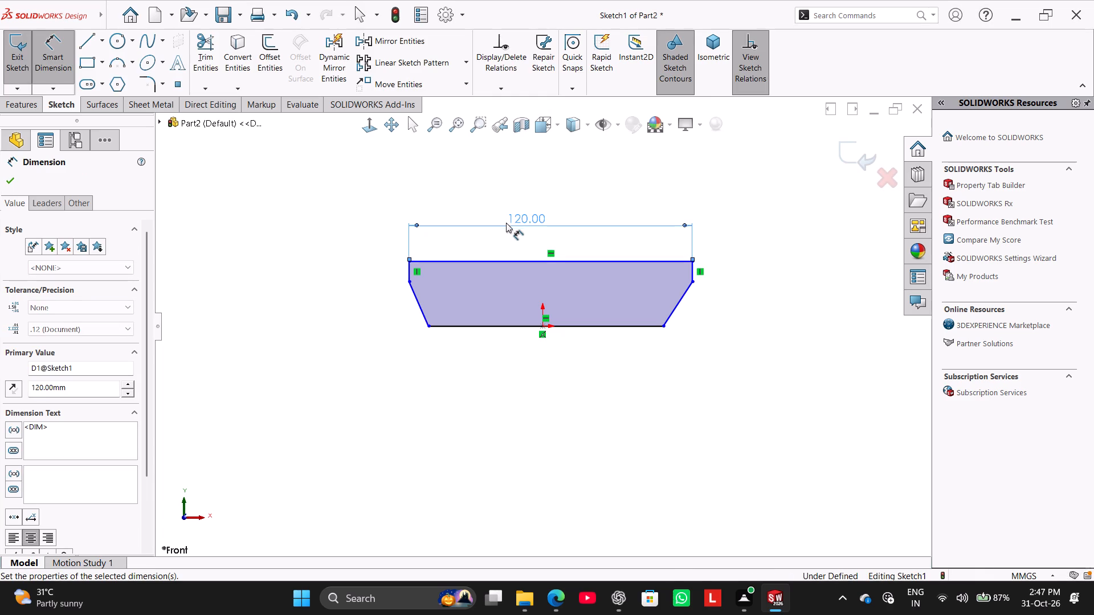
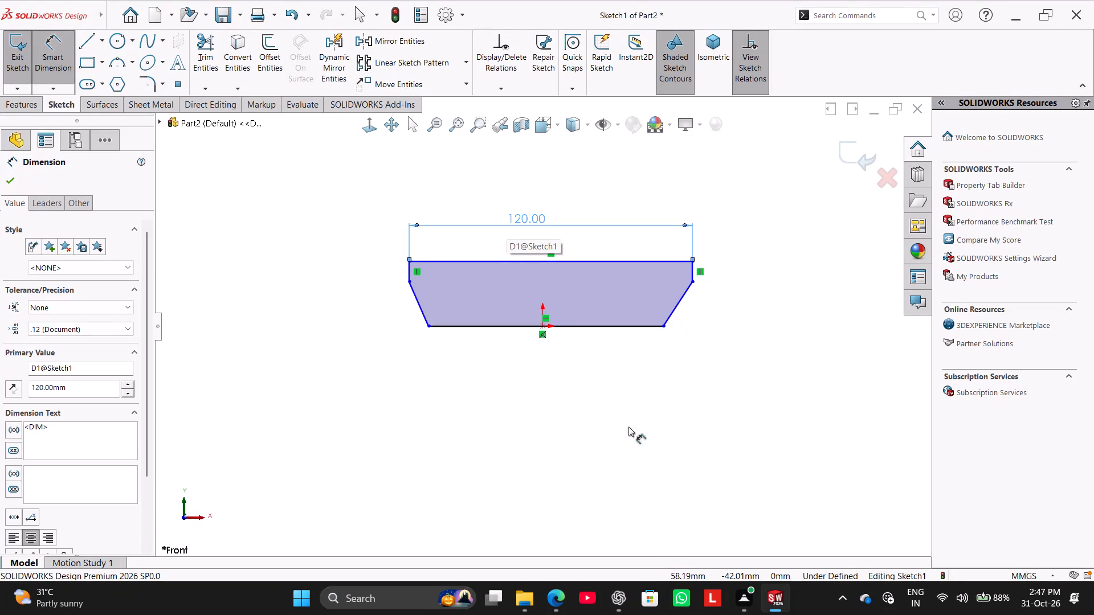
# Dimension the angle between the profile's left slanted side and its base as 115 degrees.
pyautogui.click(418, 299)
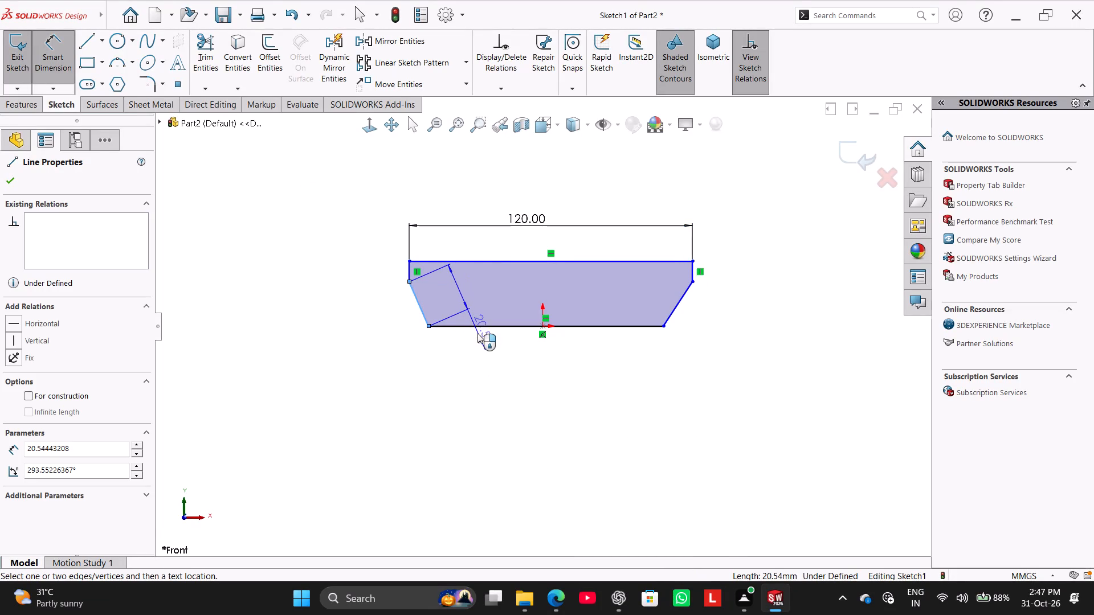
pyautogui.click(457, 326)
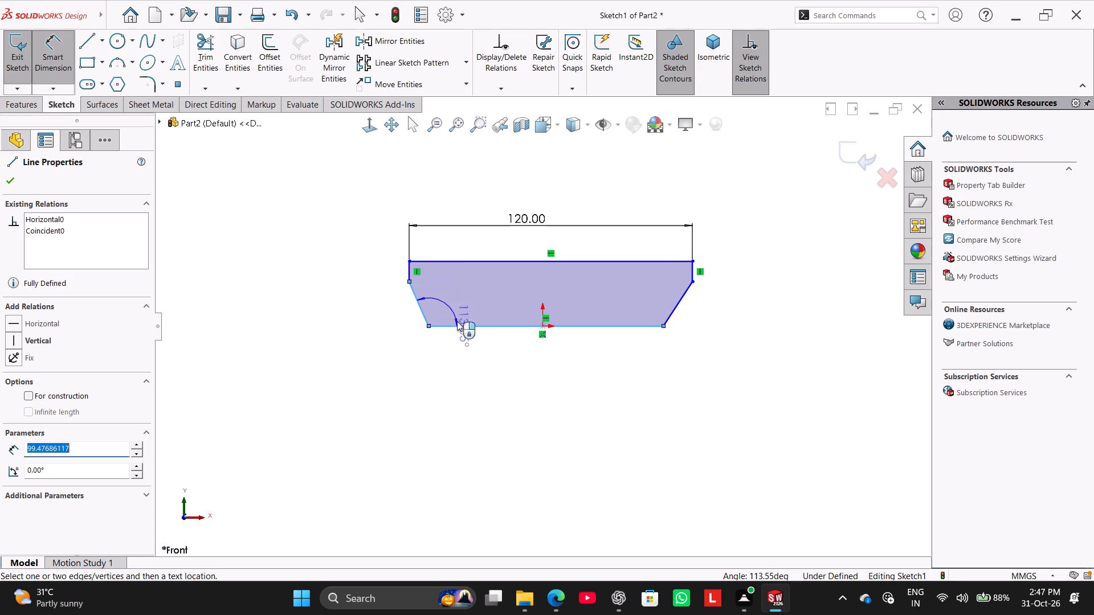
pyautogui.click(455, 310)
pyautogui.write('115')
pyautogui.press('Return')
pyautogui.rightClick(815, 226)
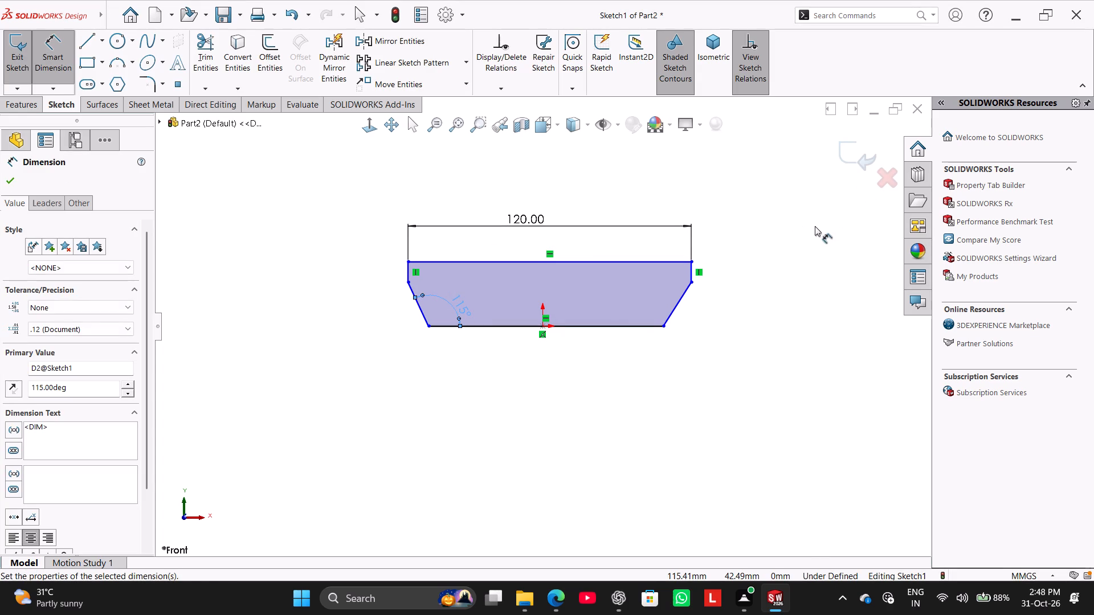
pyautogui.click(855, 263)
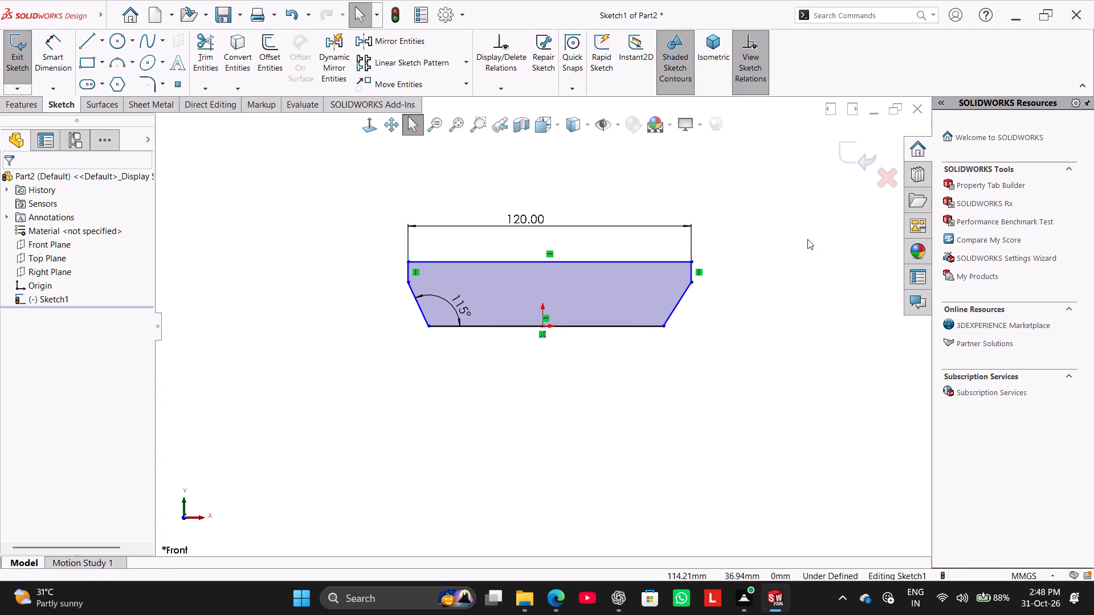
# Sketch a vertical construction centerline about 21 mm long, upward from the origin inside the profile.
pyautogui.click(101, 44)
pyautogui.click(113, 72)
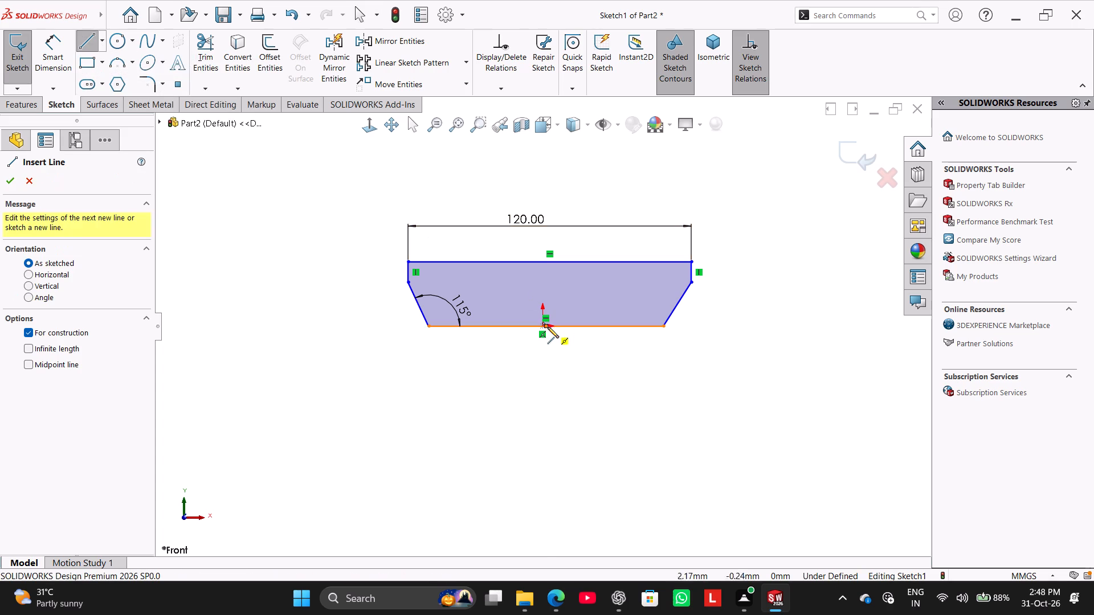
pyautogui.click(542, 327)
pyautogui.click(544, 276)
pyautogui.rightClick(558, 403)
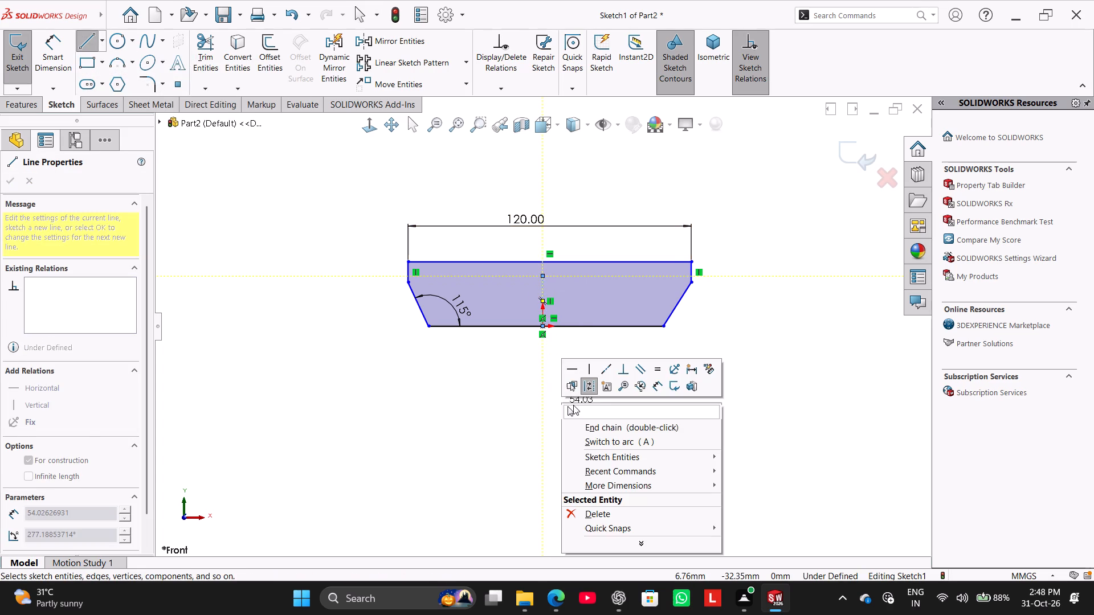
pyautogui.click(586, 412)
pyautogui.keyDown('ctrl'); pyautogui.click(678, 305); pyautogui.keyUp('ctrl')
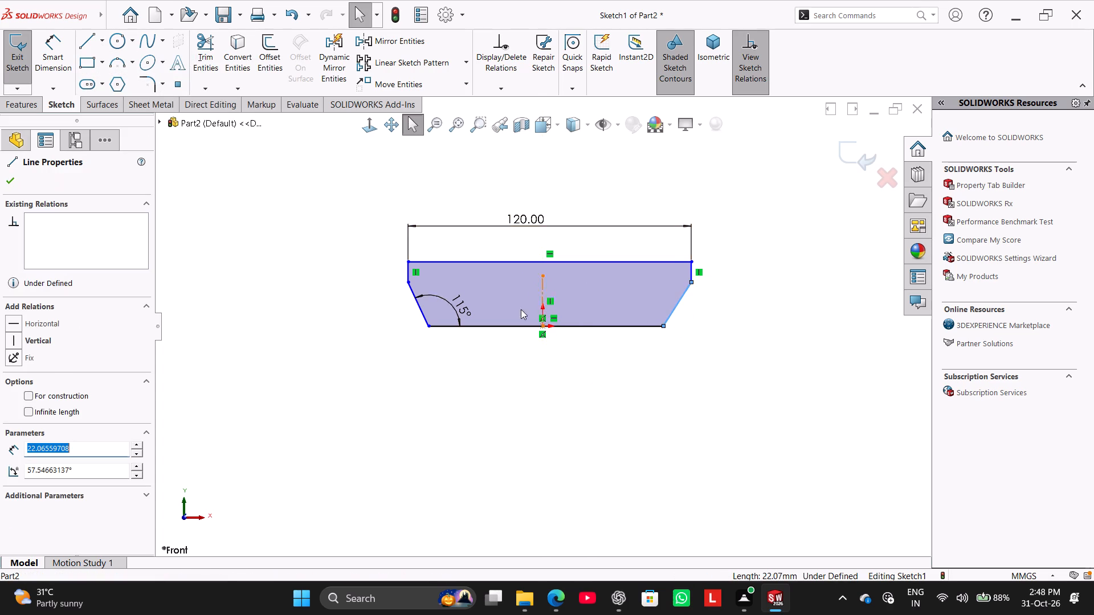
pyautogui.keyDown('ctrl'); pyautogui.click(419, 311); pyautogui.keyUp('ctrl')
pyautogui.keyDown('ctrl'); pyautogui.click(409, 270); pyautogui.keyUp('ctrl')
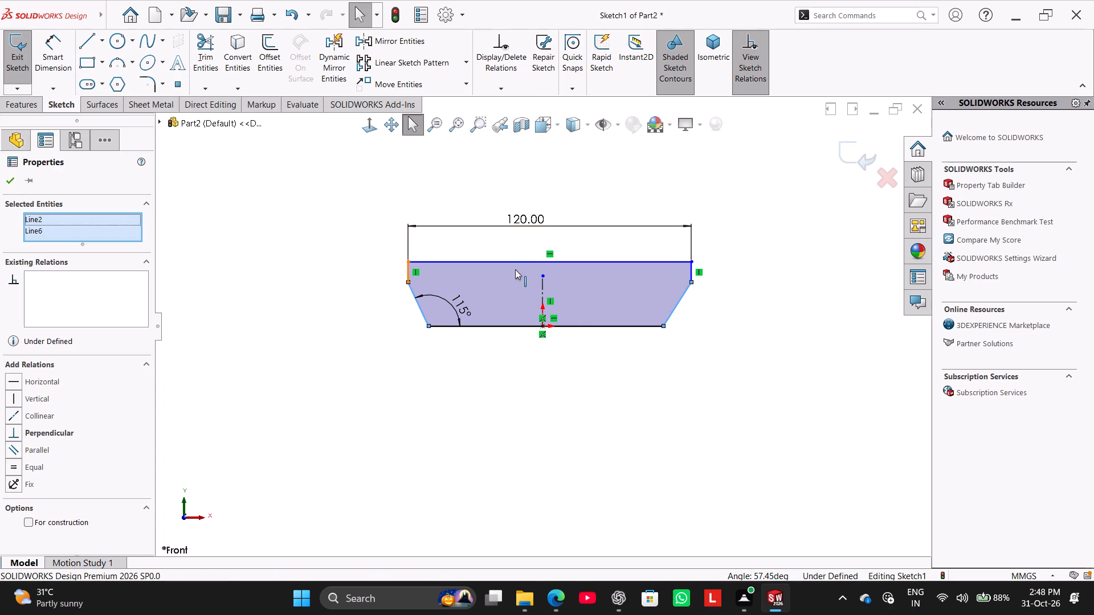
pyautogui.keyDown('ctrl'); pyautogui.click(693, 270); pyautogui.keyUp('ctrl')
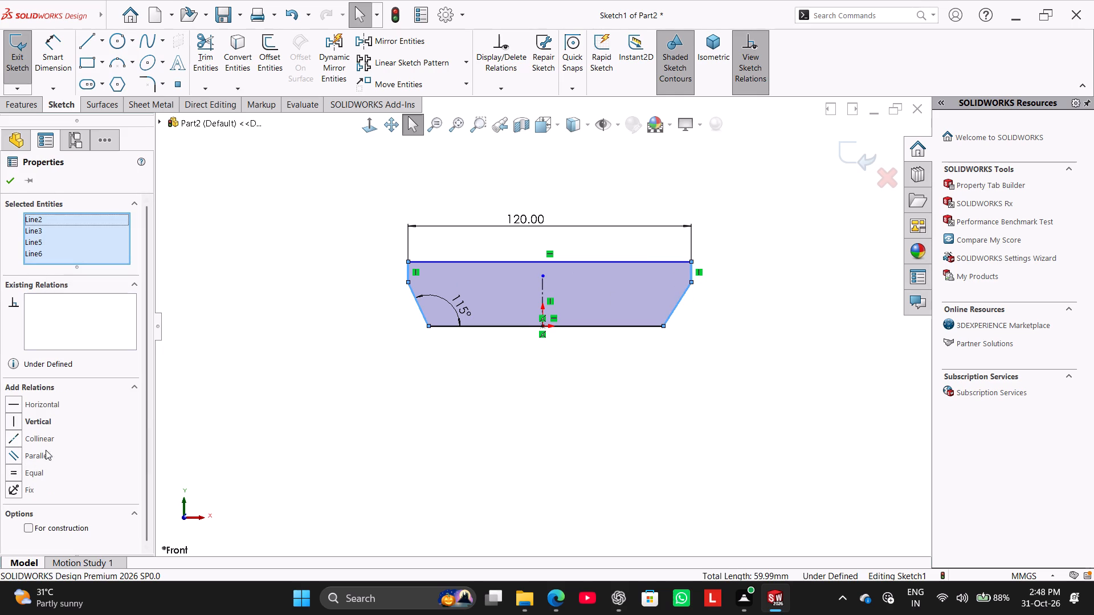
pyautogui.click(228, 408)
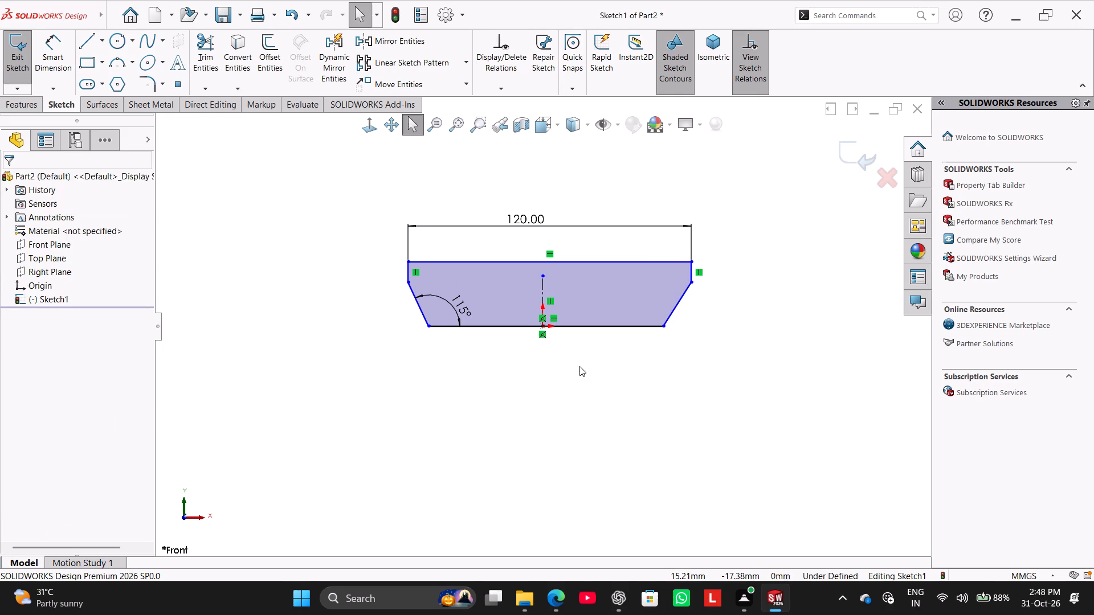
# Make the two slanted sides symmetric about the centerline and move the right one's upper endpoint below the top edge.
pyautogui.keyDown('ctrl'); pyautogui.click(541, 290); pyautogui.keyUp('ctrl')
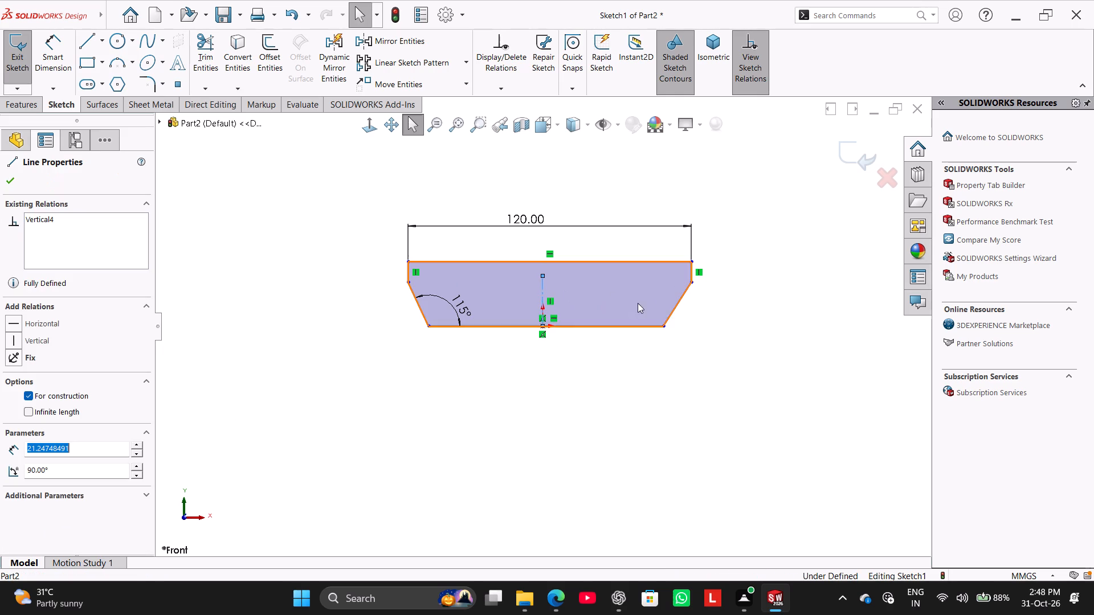
pyautogui.keyDown('ctrl'); pyautogui.click(674, 311); pyautogui.keyUp('ctrl')
pyautogui.keyDown('ctrl'); pyautogui.click(422, 313); pyautogui.keyUp('ctrl')
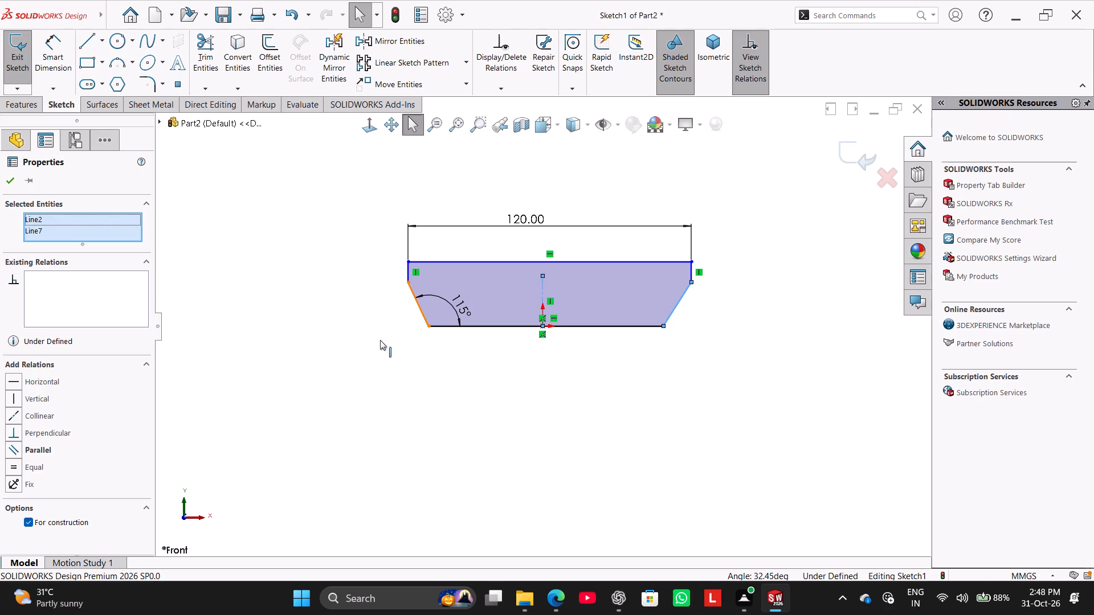
pyautogui.keyDown('ctrl'); pyautogui.click(48, 481); pyautogui.keyUp('ctrl')
pyautogui.click(48, 481)
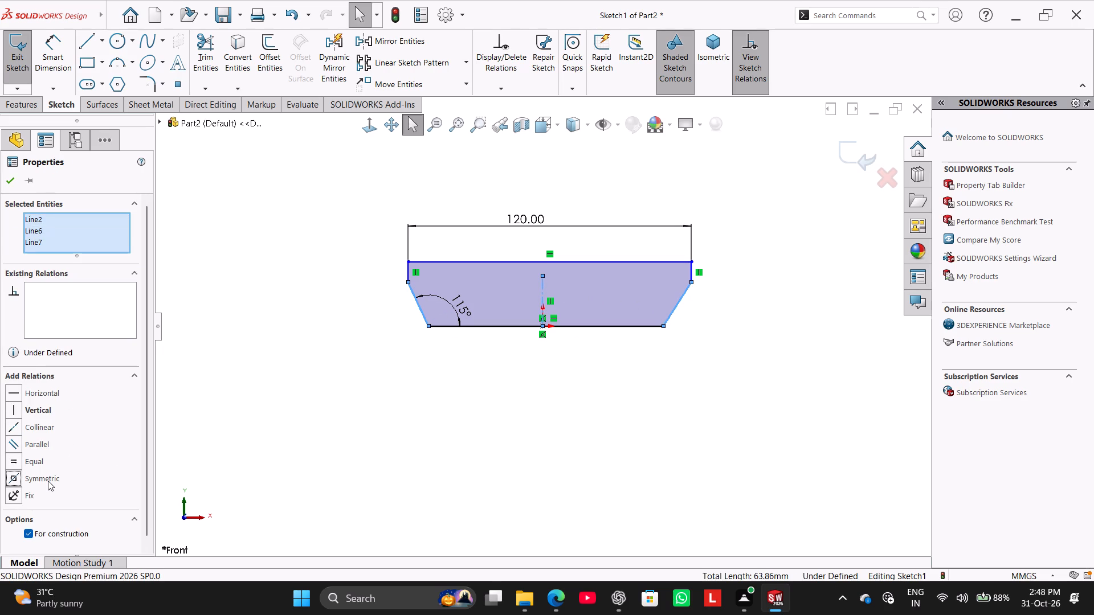
pyautogui.click(48, 481)
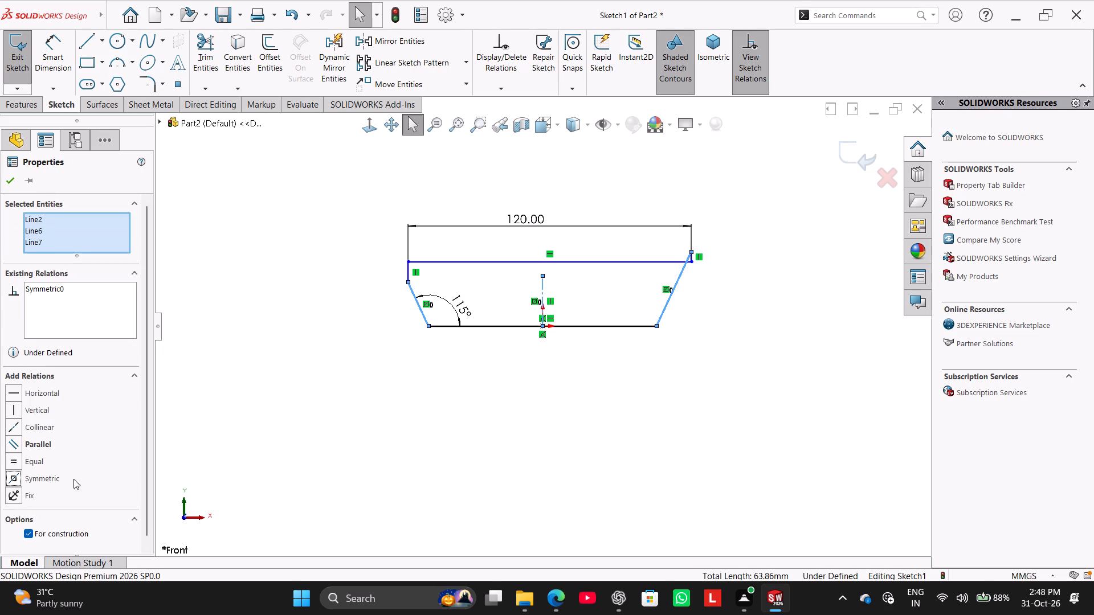
pyautogui.click(243, 419)
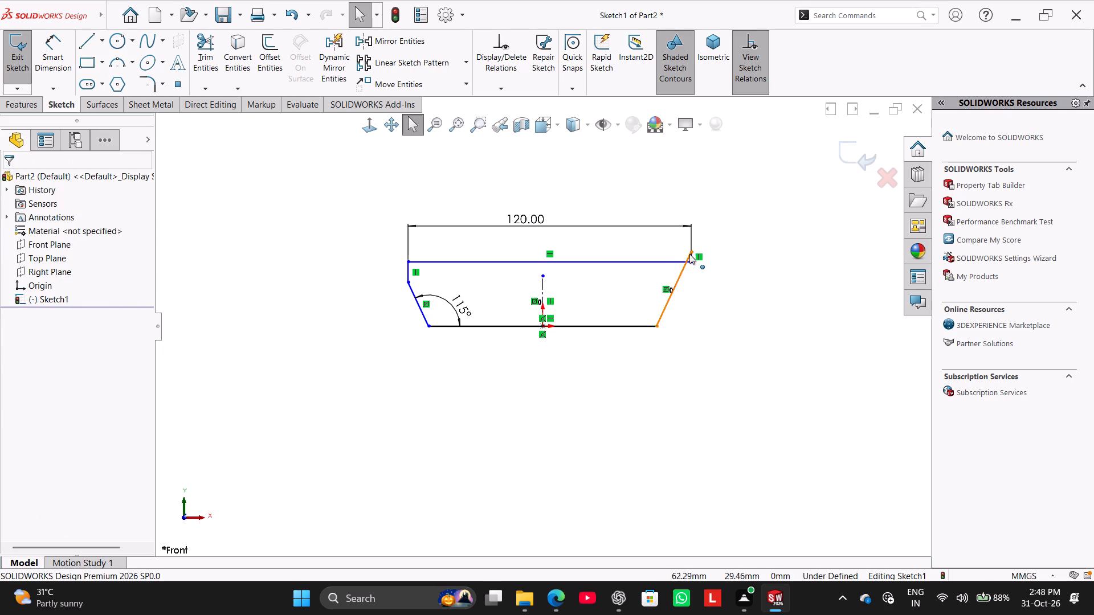
pyautogui.moveTo(689, 253); pyautogui.dragTo(689, 280)
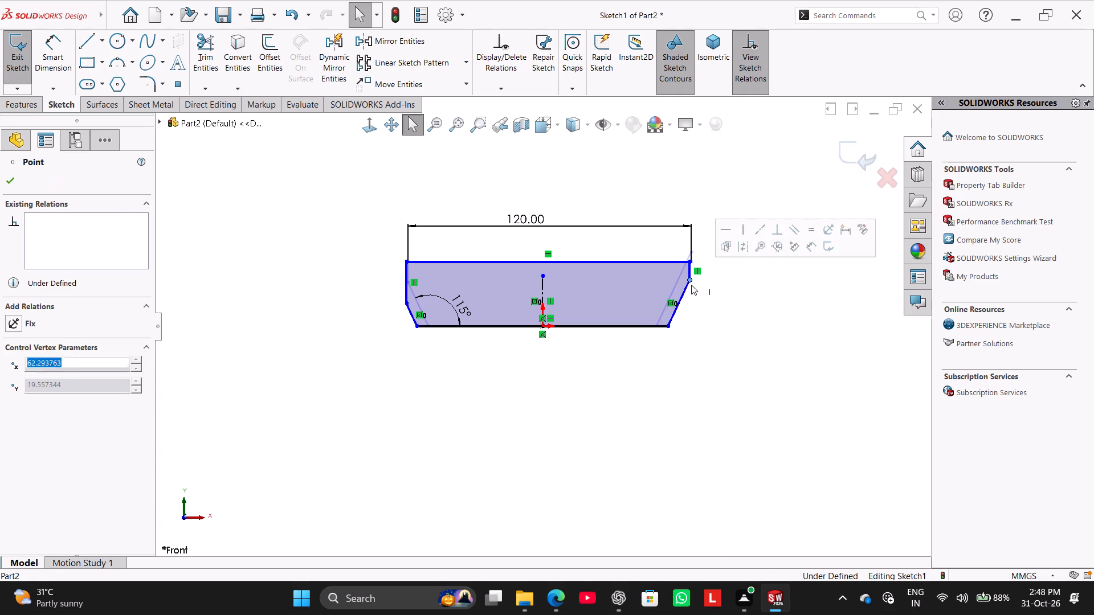
pyautogui.click(693, 366)
# Make the two short vertical sides symmetric about the centerline and move the right side's lower endpoint up to shorten them.
pyautogui.keyDown('ctrl'); pyautogui.click(690, 270); pyautogui.keyUp('ctrl')
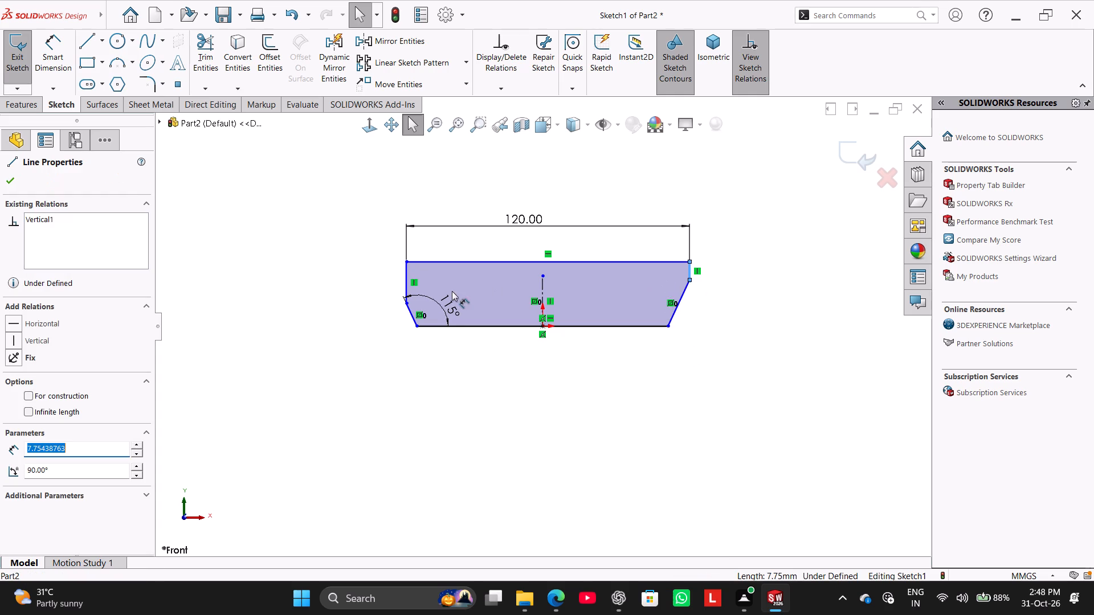
pyautogui.keyDown('ctrl'); pyautogui.click(406, 277); pyautogui.keyUp('ctrl')
pyautogui.keyDown('ctrl'); pyautogui.click(541, 291); pyautogui.keyUp('ctrl')
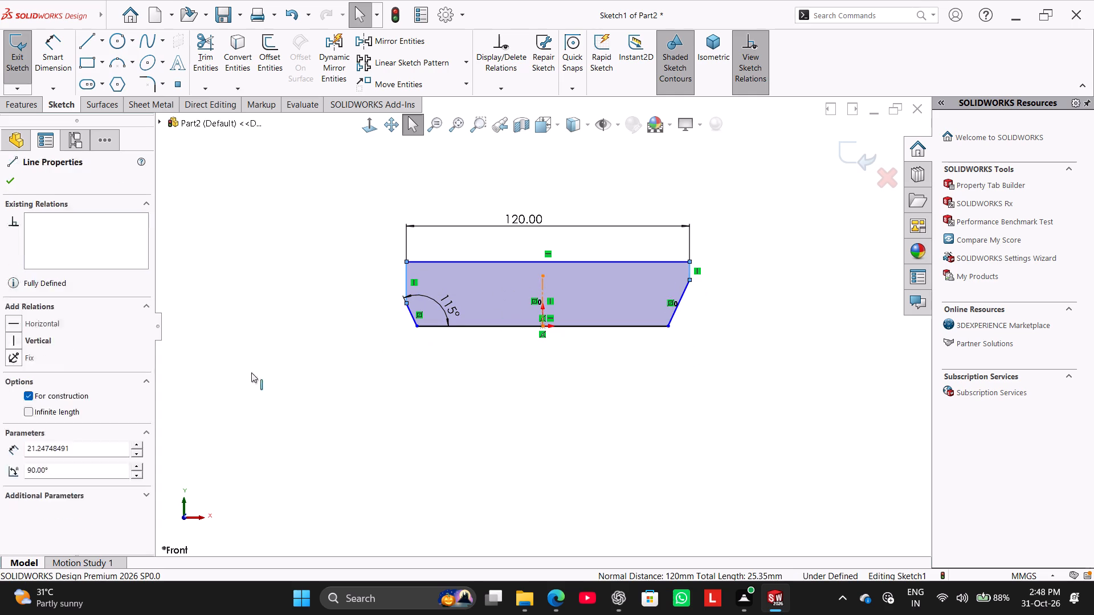
pyautogui.click(51, 479)
pyautogui.click(188, 416)
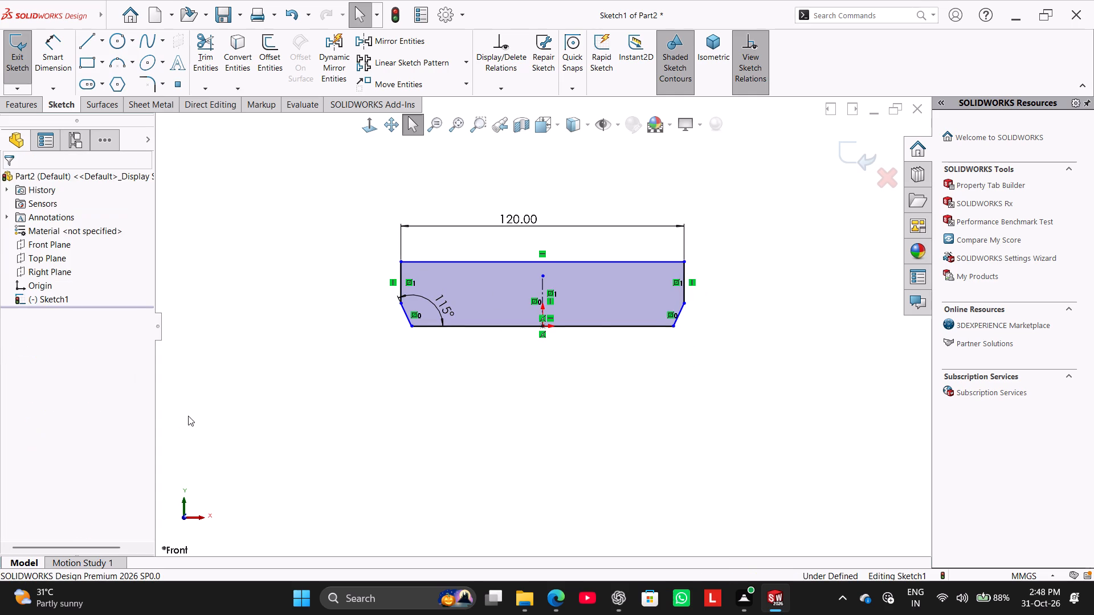
pyautogui.moveTo(685, 306); pyautogui.dragTo(686, 282)
pyautogui.click(574, 376)
# Dimension the left short vertical side and set its length to 10 mm.
pyautogui.click(51, 47)
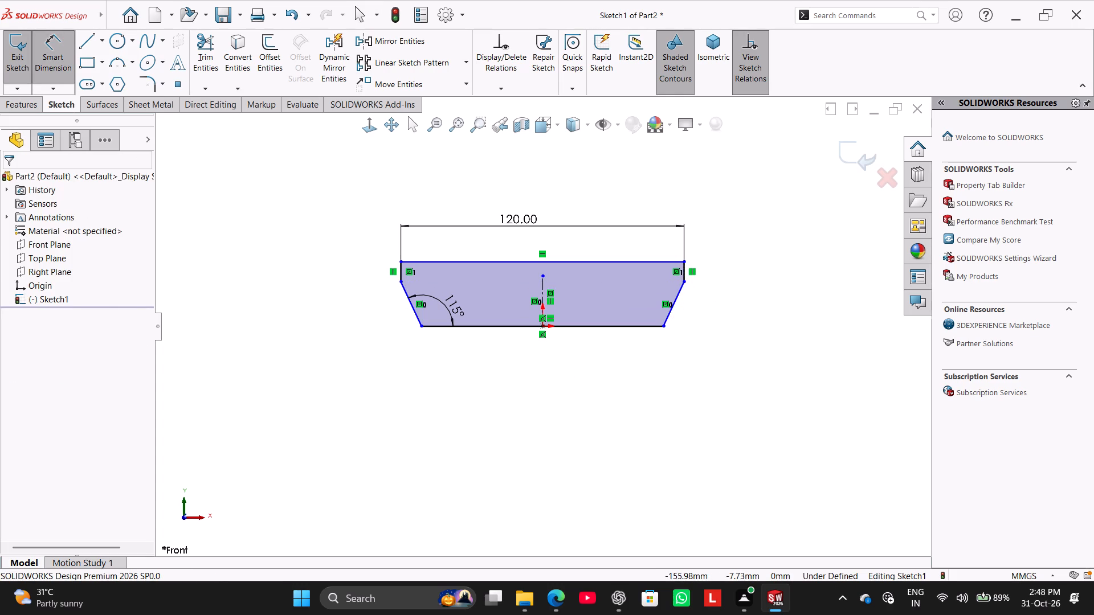
pyautogui.click(402, 267)
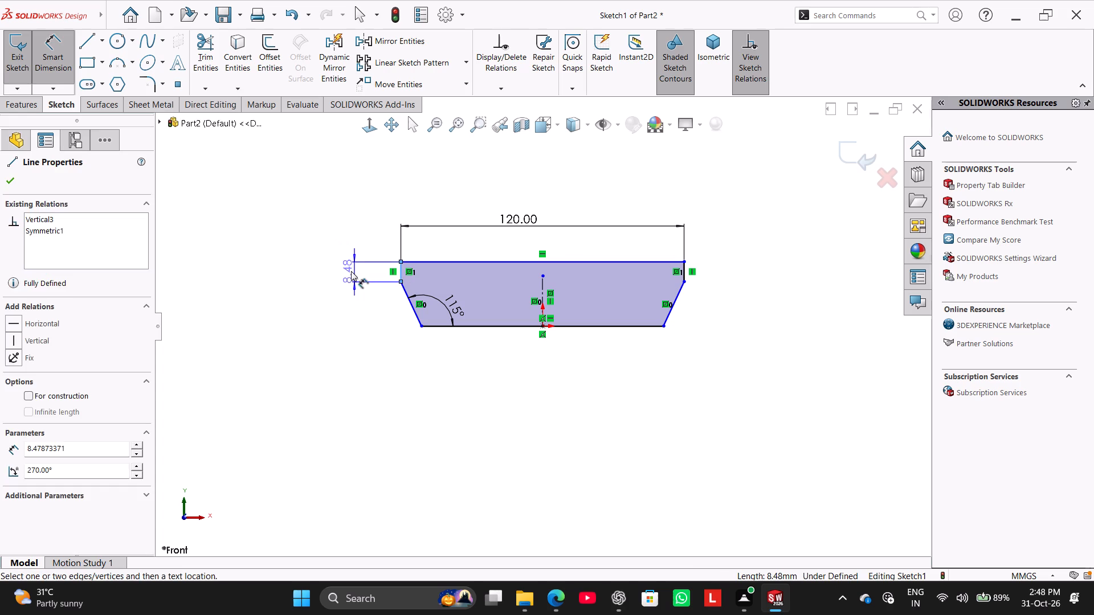
pyautogui.click(344, 272)
pyautogui.write('10')
pyautogui.press('Return')
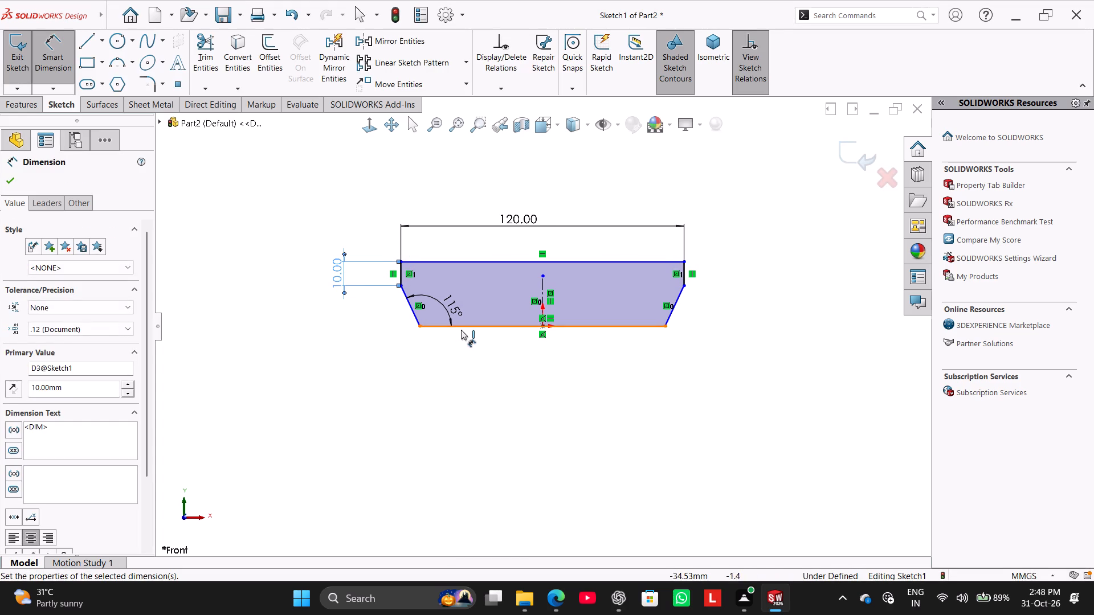
# Dimension the profile's overall height between the base and top edge as 40 mm.
pyautogui.click(463, 325)
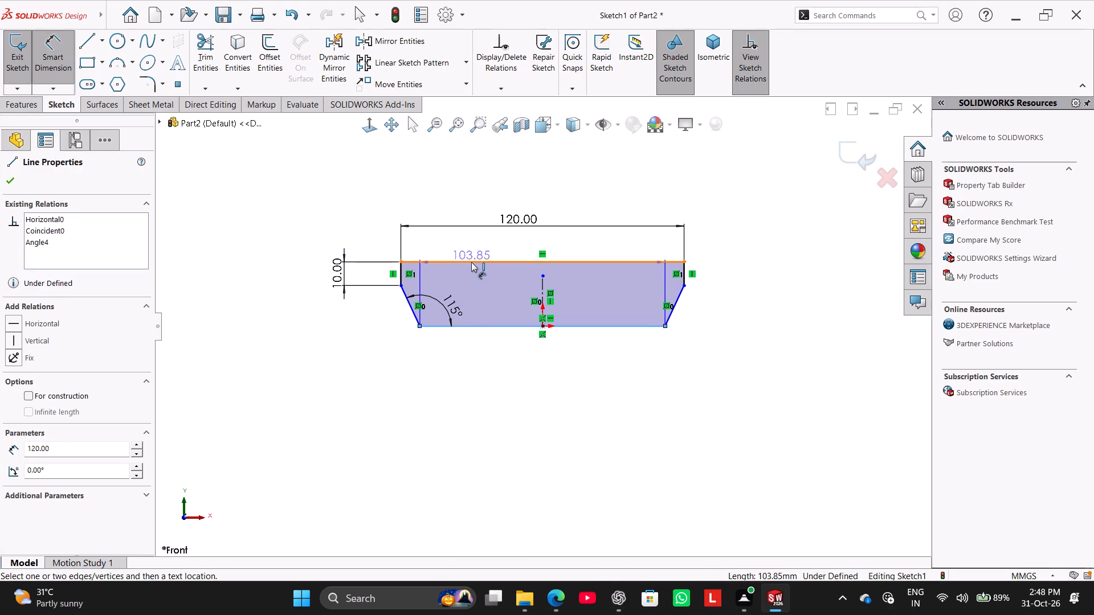
pyautogui.click(471, 262)
pyautogui.click(297, 292)
pyautogui.write('40')
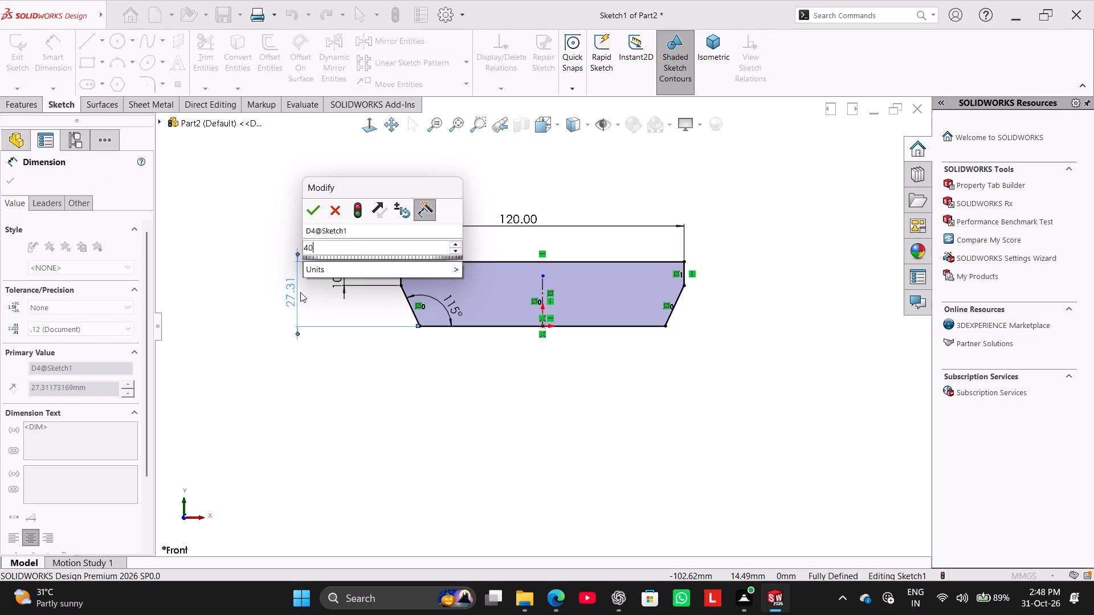
pyautogui.press('Return')
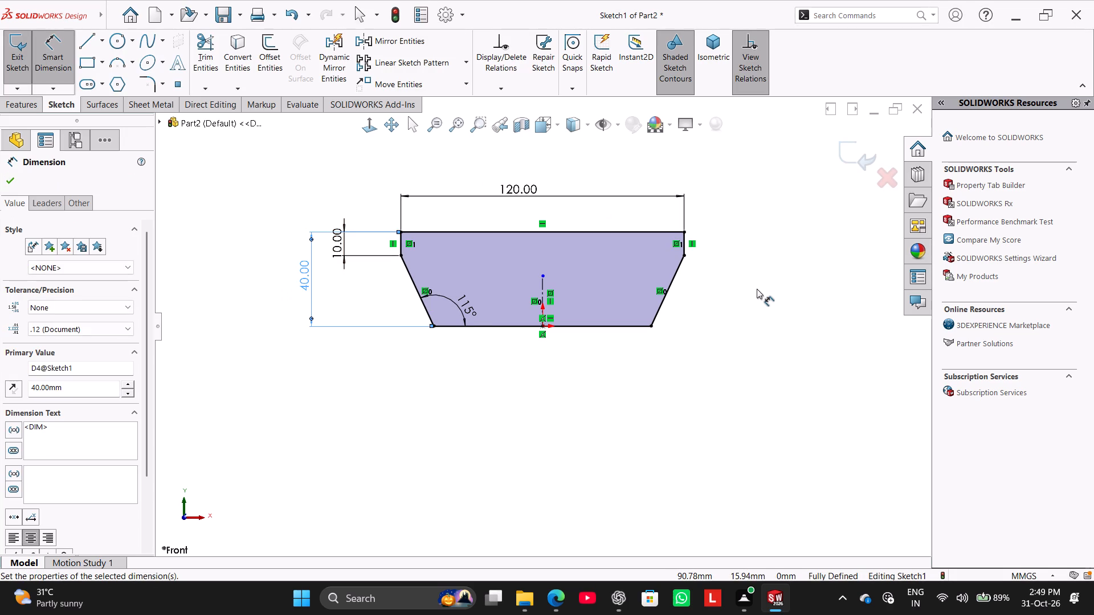
pyautogui.rightClick(757, 289)
pyautogui.click(787, 322)
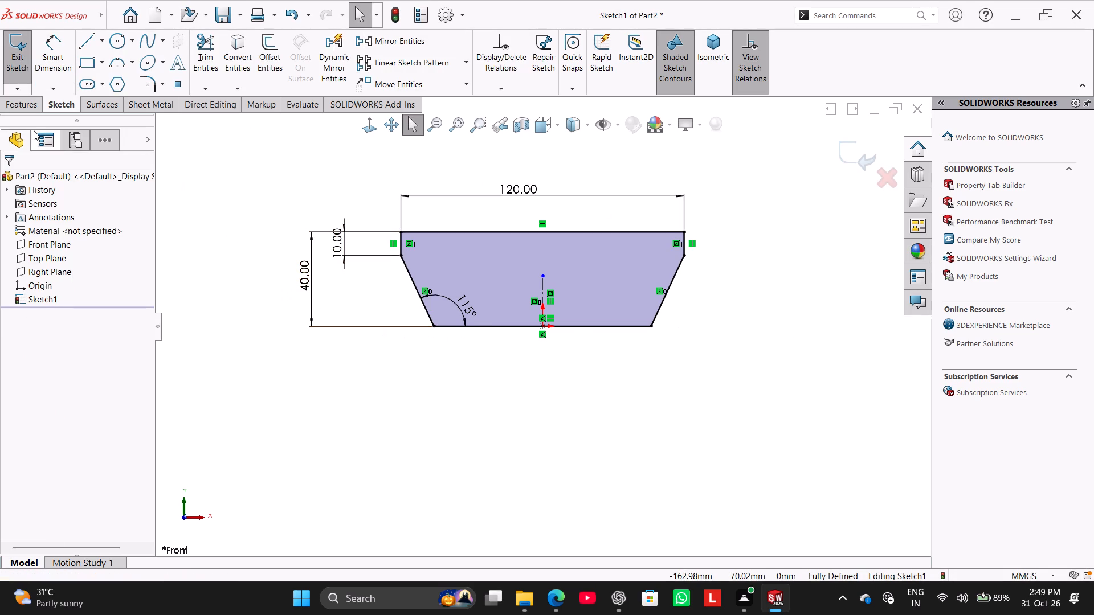
# Extrude the profile as a boss, blind 170 mm in Direction 1 and blind 100 mm in Direction 2.
pyautogui.click(29, 111)
pyautogui.click(24, 65)
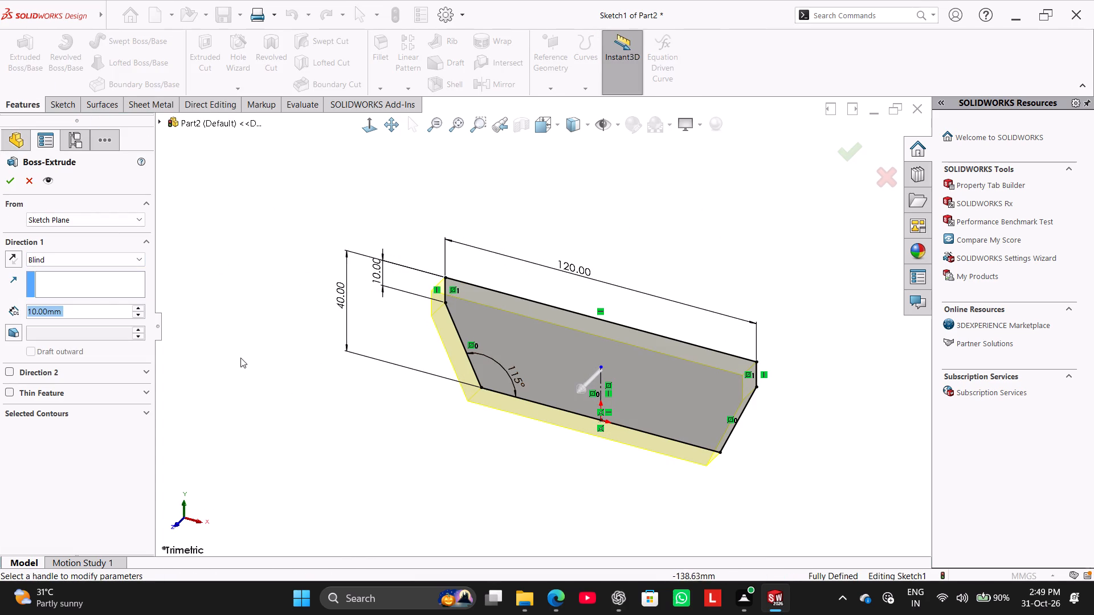
pyautogui.press('1')
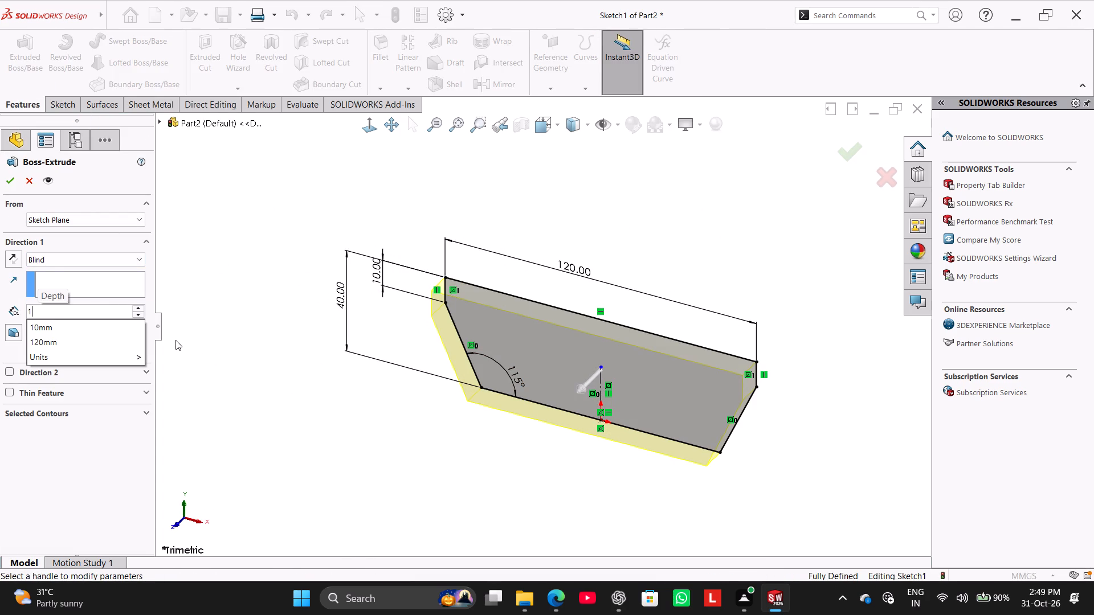
pyautogui.write('70')
pyautogui.press('Return')
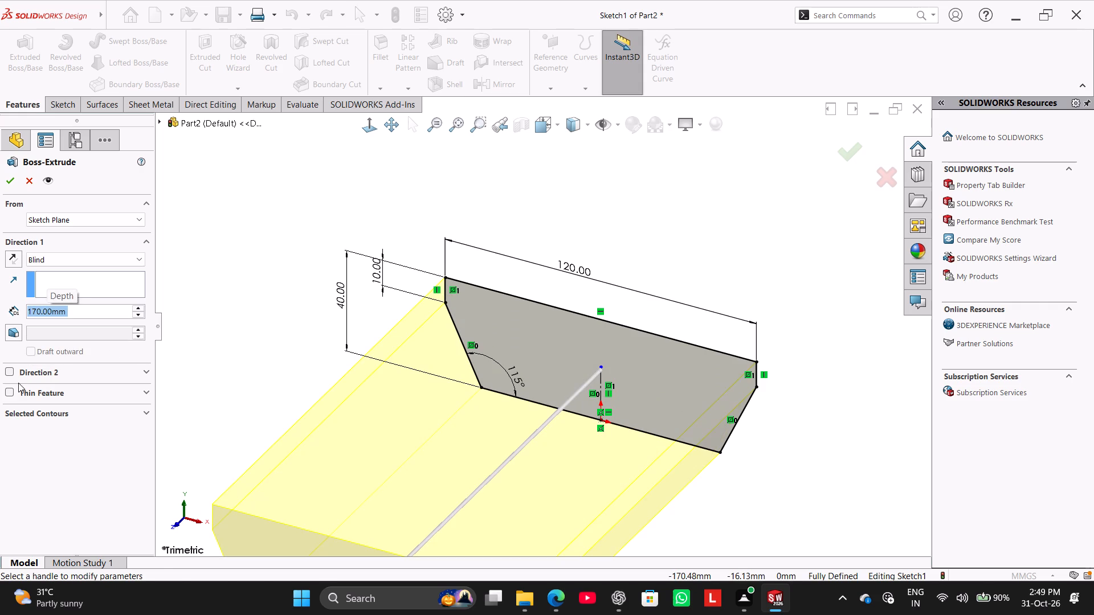
pyautogui.click(9, 374)
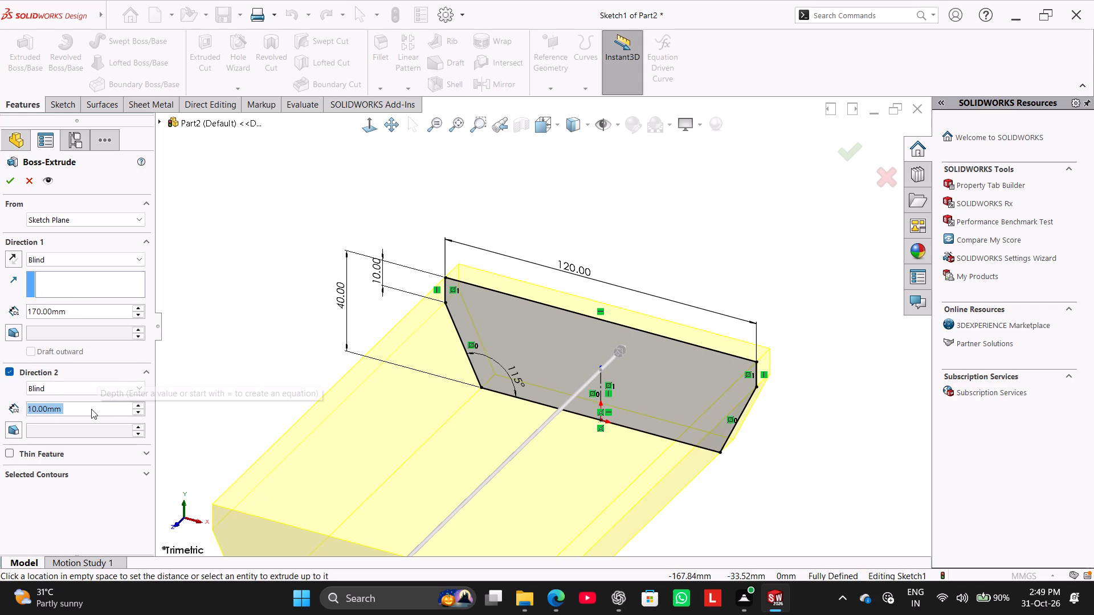
pyautogui.write('100')
pyautogui.press('Return')
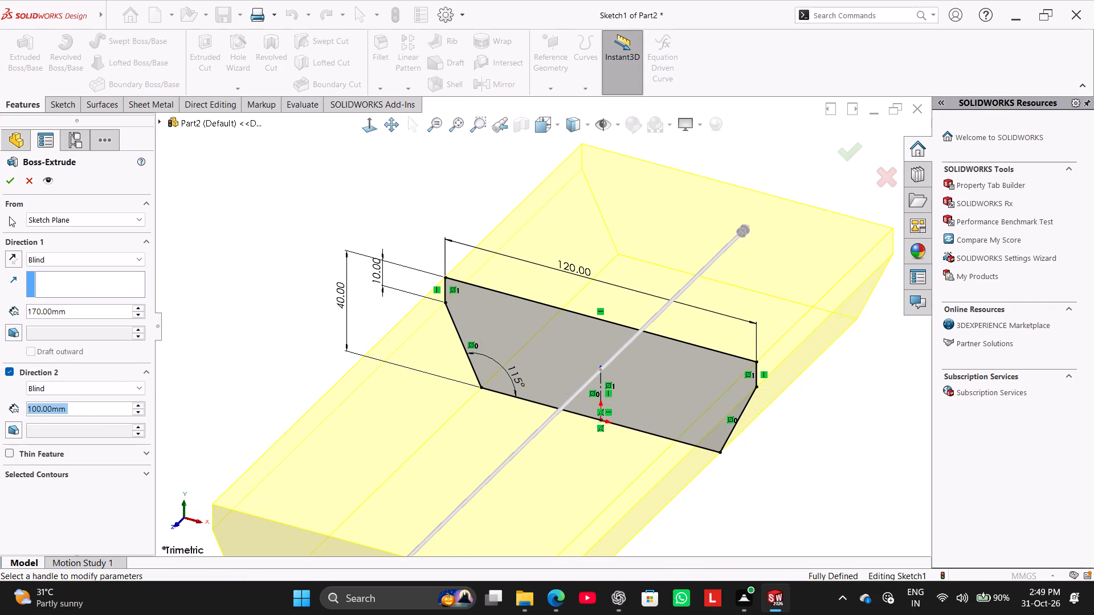
pyautogui.click(12, 179)
# Start a new sketch on the Front Plane of the extruded body.
pyautogui.moveTo(215, 327); pyautogui.dragTo(428, 191, button='right')
pyautogui.click(268, 257)
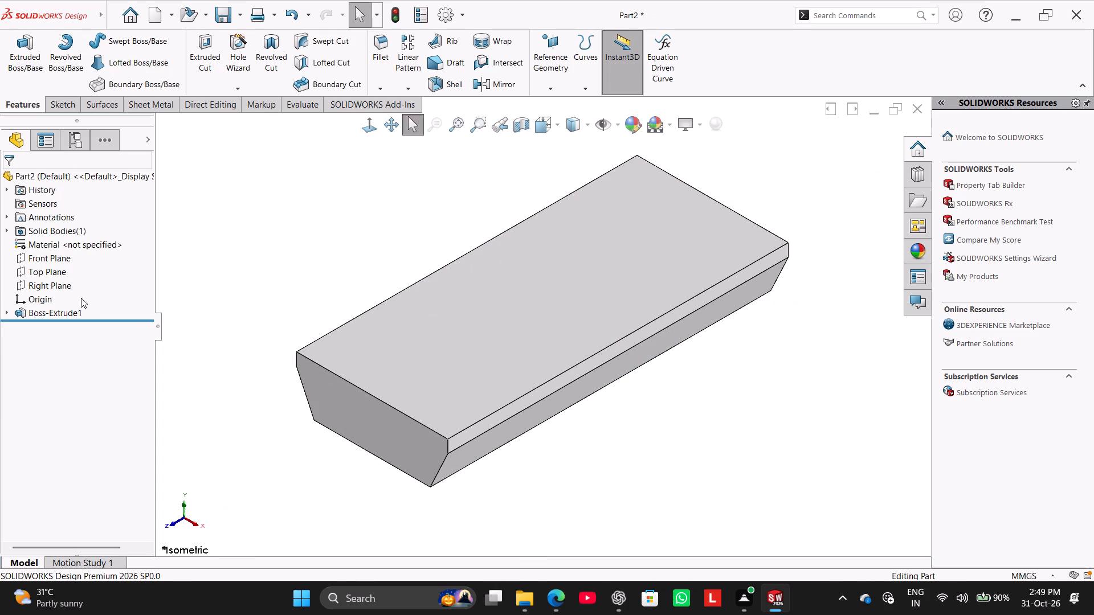
pyautogui.click(64, 259)
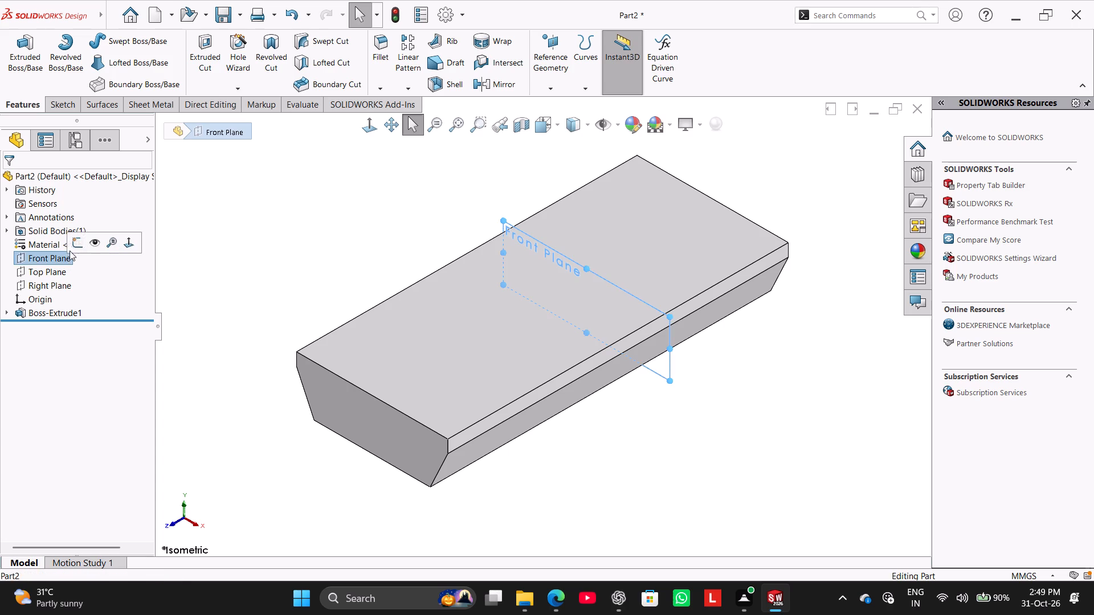
pyautogui.click(75, 245)
pyautogui.click(189, 202)
pyautogui.scroll(1, 565, 169)
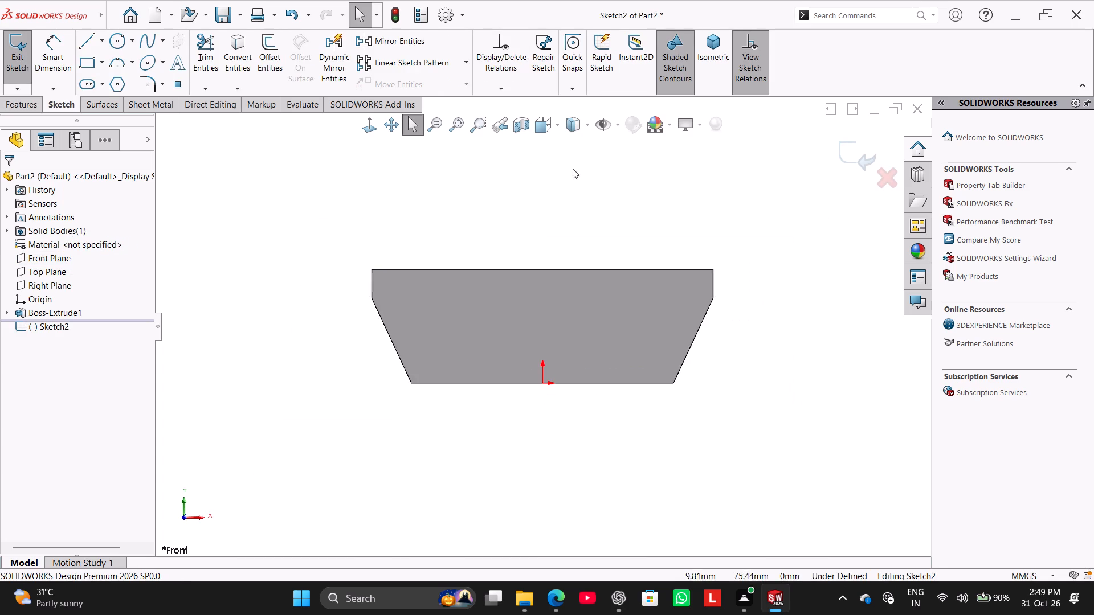
pyautogui.scroll(2, 573, 169)
pyautogui.scroll(-3, 587, 175)
pyautogui.scroll(2, 588, 207)
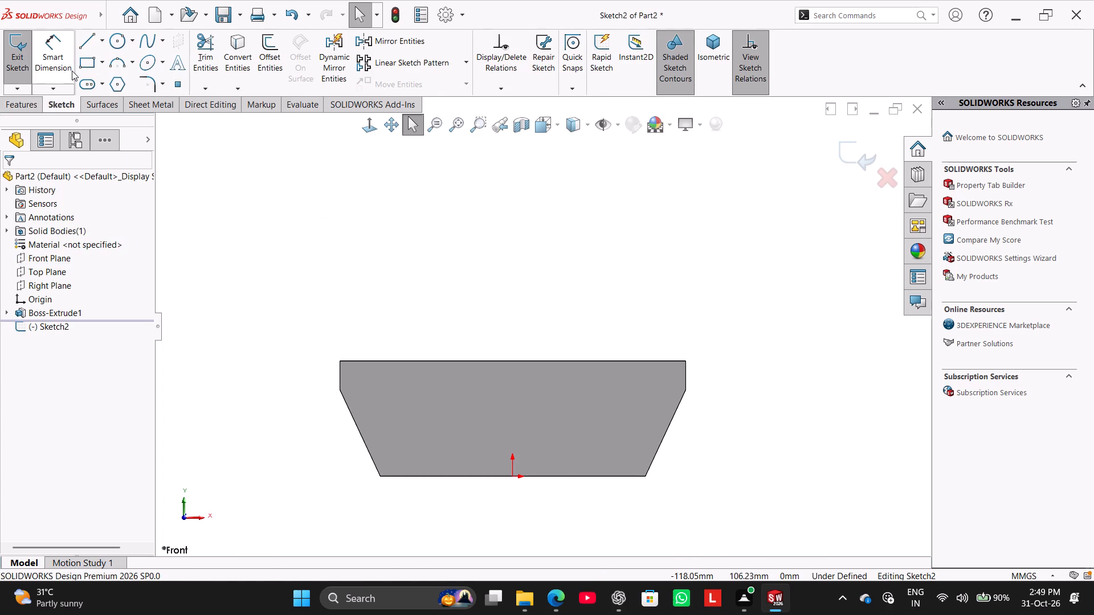
# Sketch an open five-line profile between the body's two upper corners, with sides about 26 mm high, slanted shoulders and a horizontal top about 69 mm wide.
pyautogui.click(82, 44)
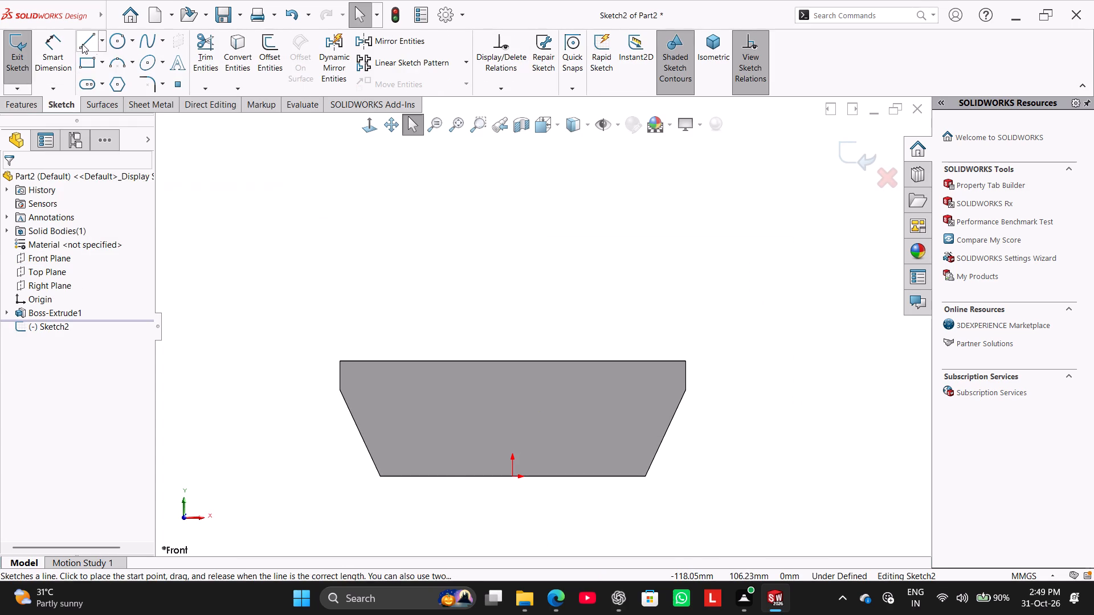
pyautogui.click(339, 360)
pyautogui.click(343, 286)
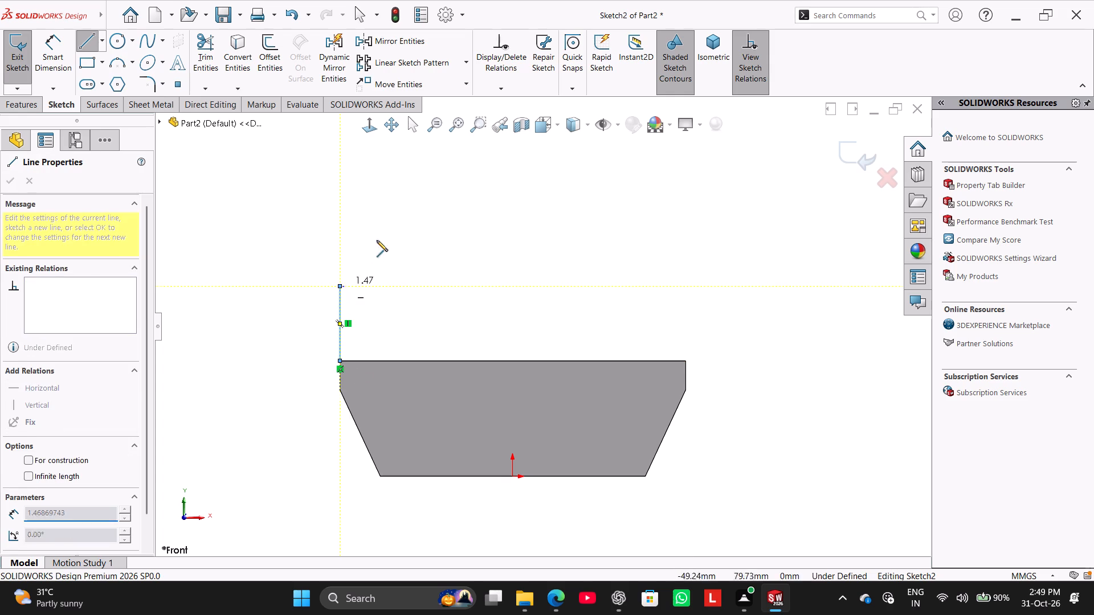
pyautogui.click(427, 157)
pyautogui.click(627, 158)
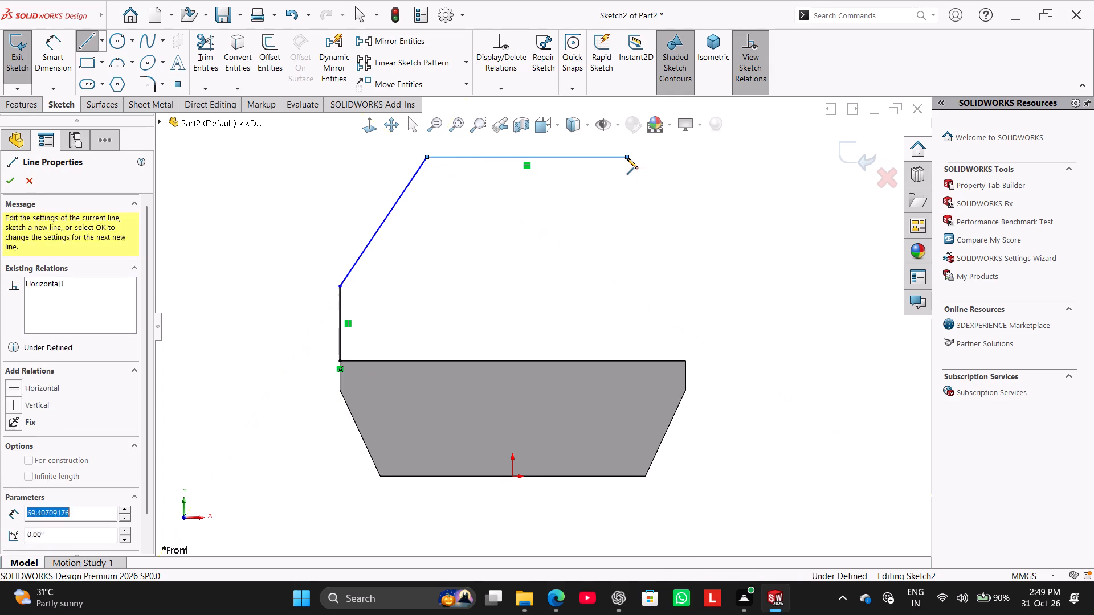
pyautogui.click(684, 287)
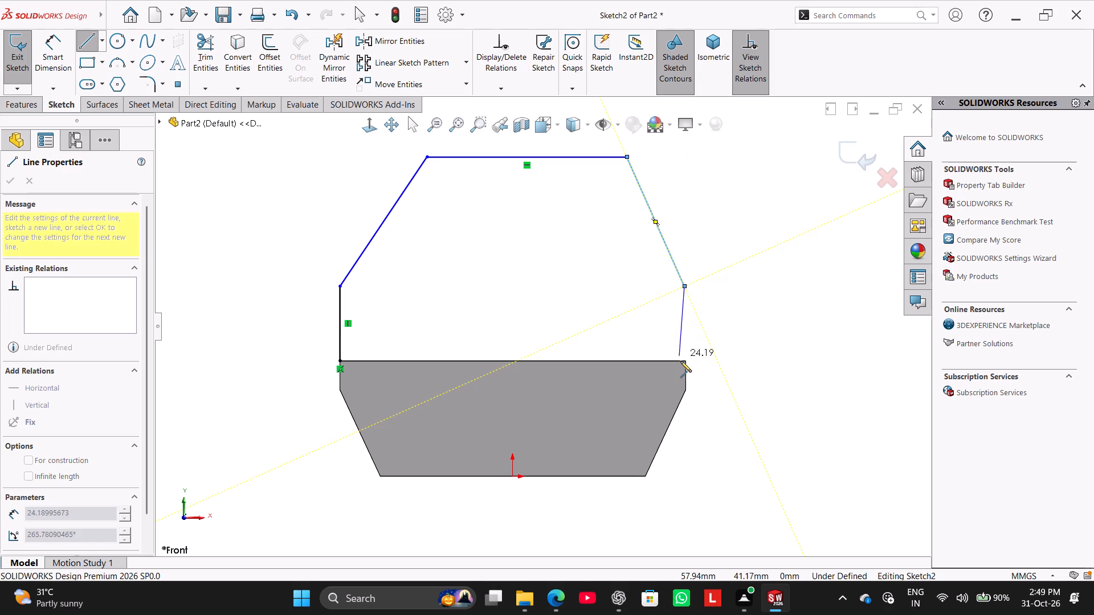
pyautogui.click(685, 362)
pyautogui.rightClick(715, 309)
pyautogui.click(732, 317)
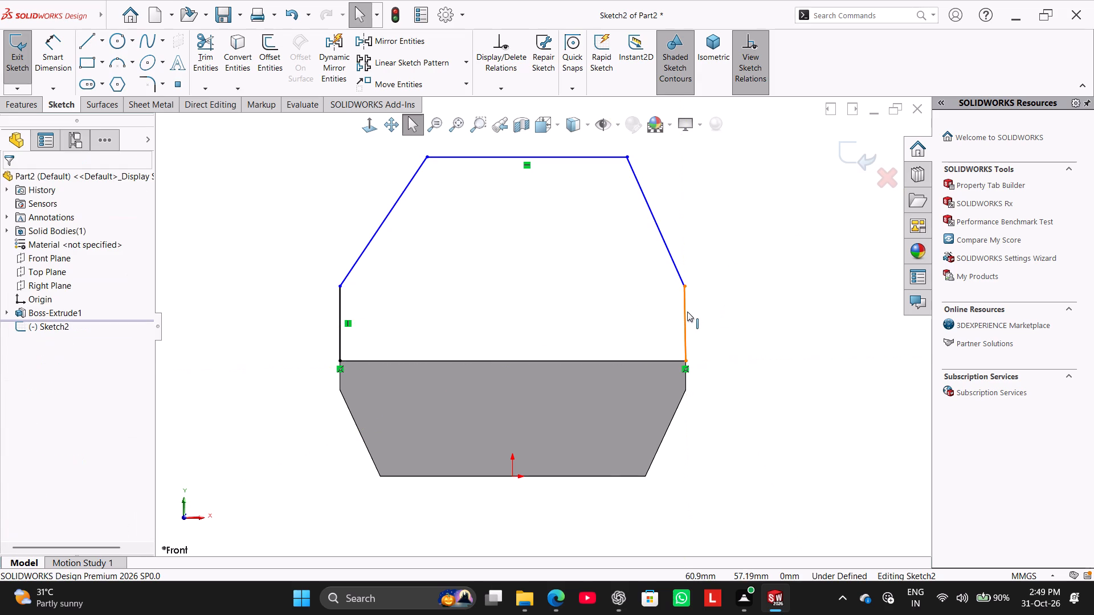
# Add a Vertical relation to the short right side line of the new profile.
pyautogui.rightClick(684, 310)
pyautogui.click(714, 273)
pyautogui.click(692, 224)
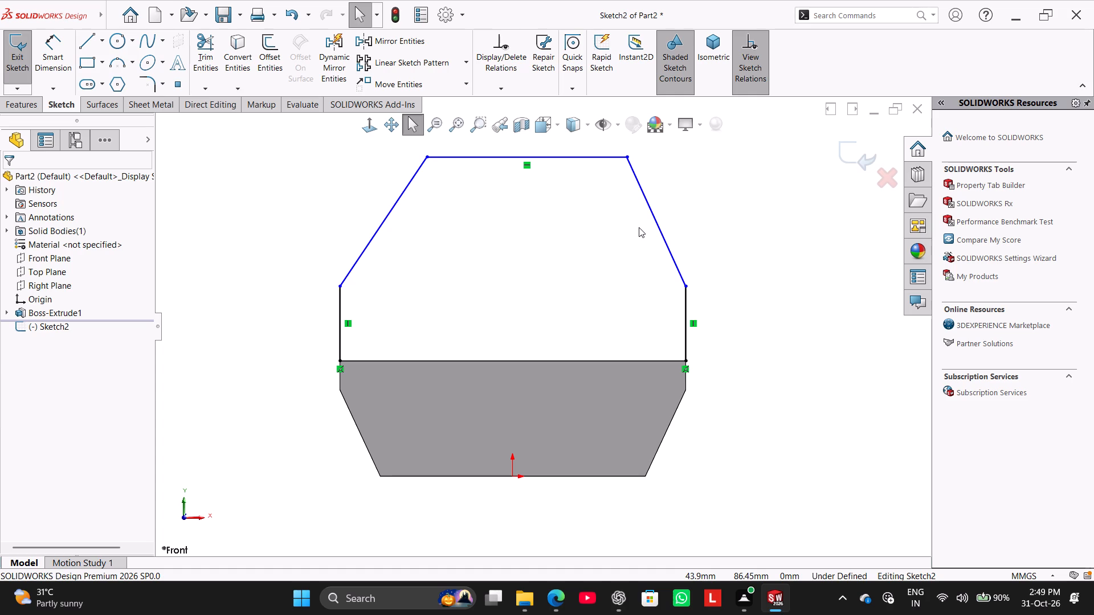
# Dimension the profile's top horizontal line and set its length to 80 mm.
pyautogui.click(52, 57)
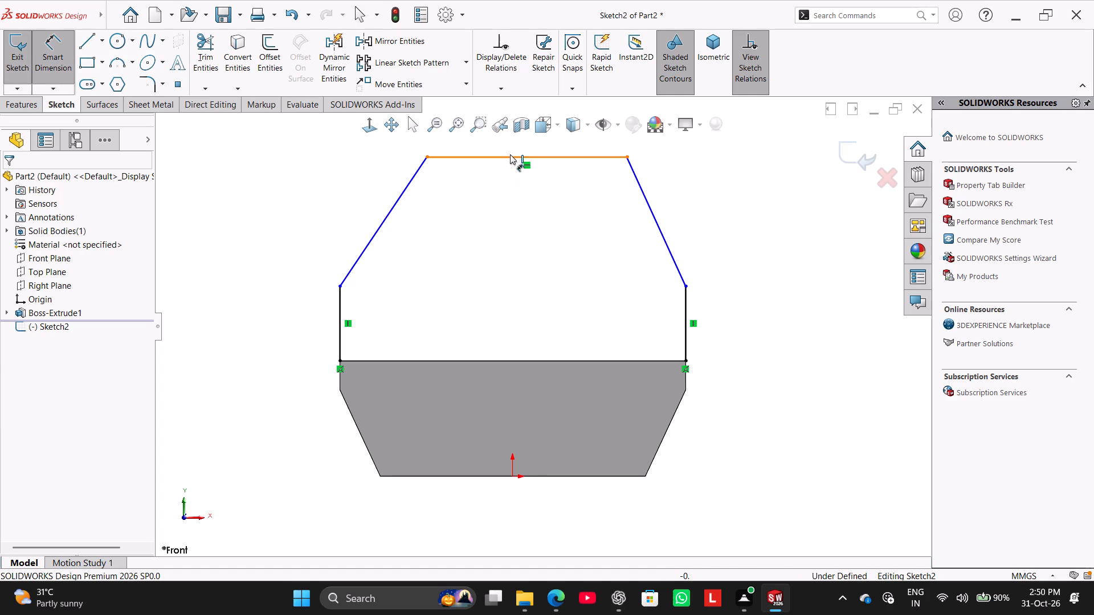
pyautogui.click(511, 158)
pyautogui.scroll(2, 526, 151)
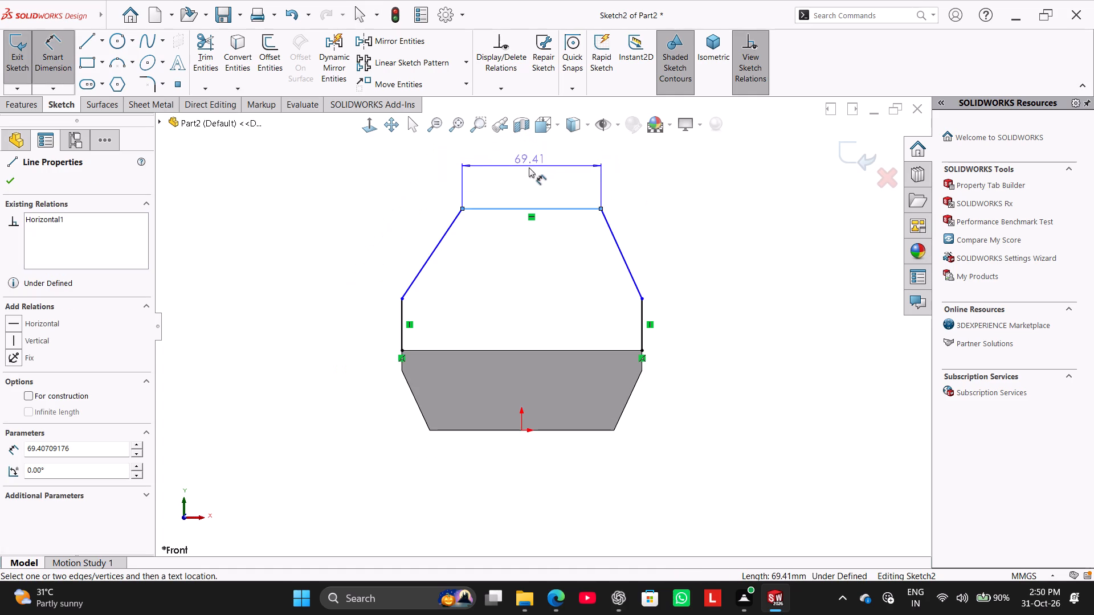
pyautogui.click(526, 170)
pyautogui.write('80')
pyautogui.press('Return')
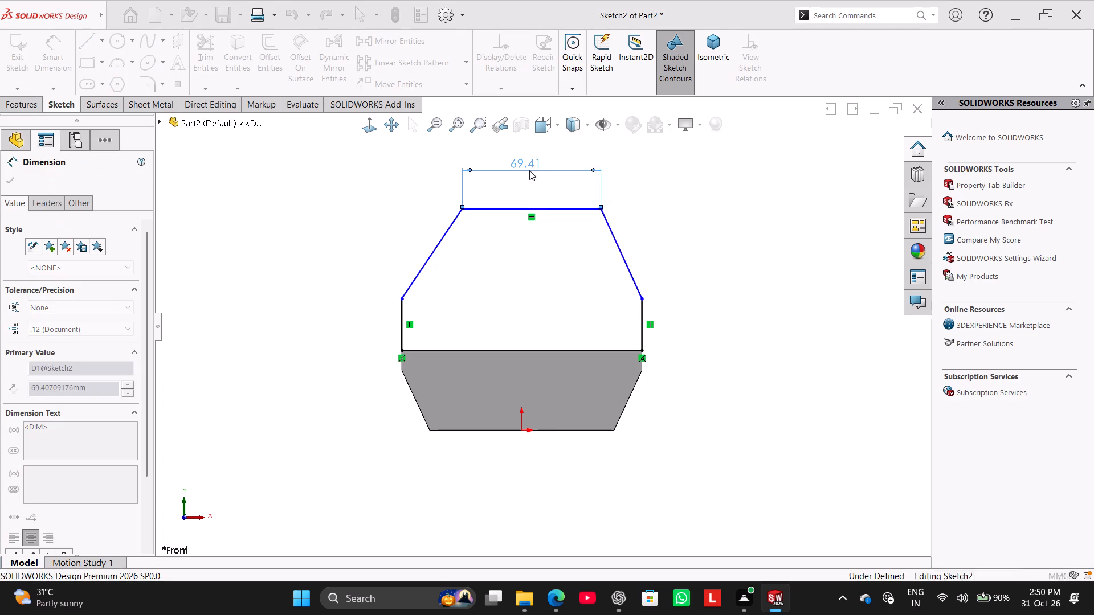
pyautogui.rightClick(680, 195)
pyautogui.click(722, 232)
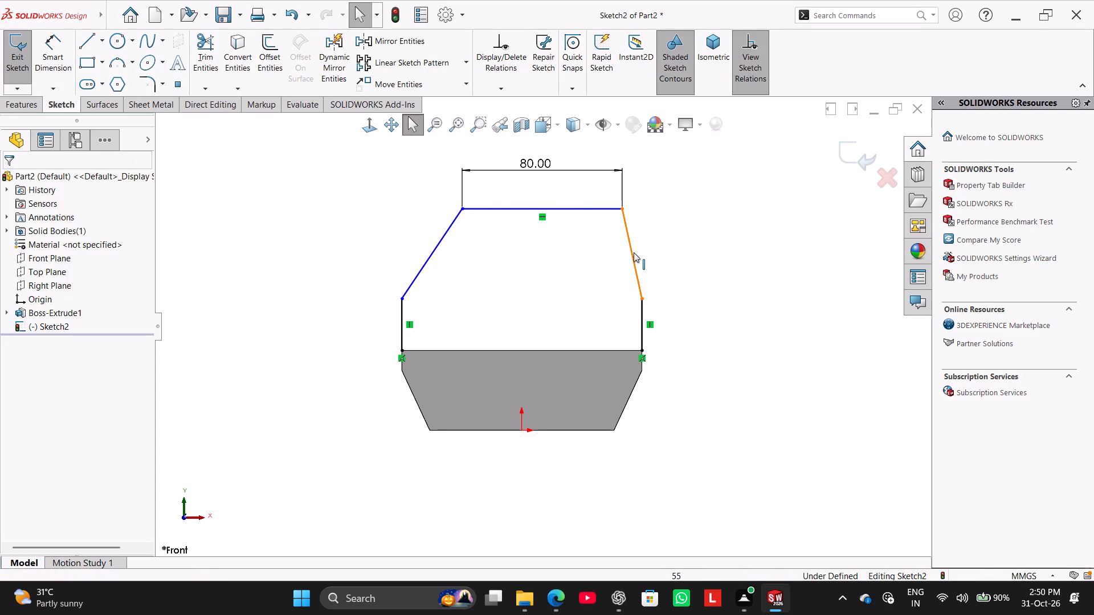
# Select the top line's midpoint together with the origin to align them vertically.
pyautogui.keyDown('ctrl'); pyautogui.click(542, 208); pyautogui.keyUp('ctrl')
pyautogui.keyDown('ctrl'); pyautogui.click(521, 429); pyautogui.keyUp('ctrl')
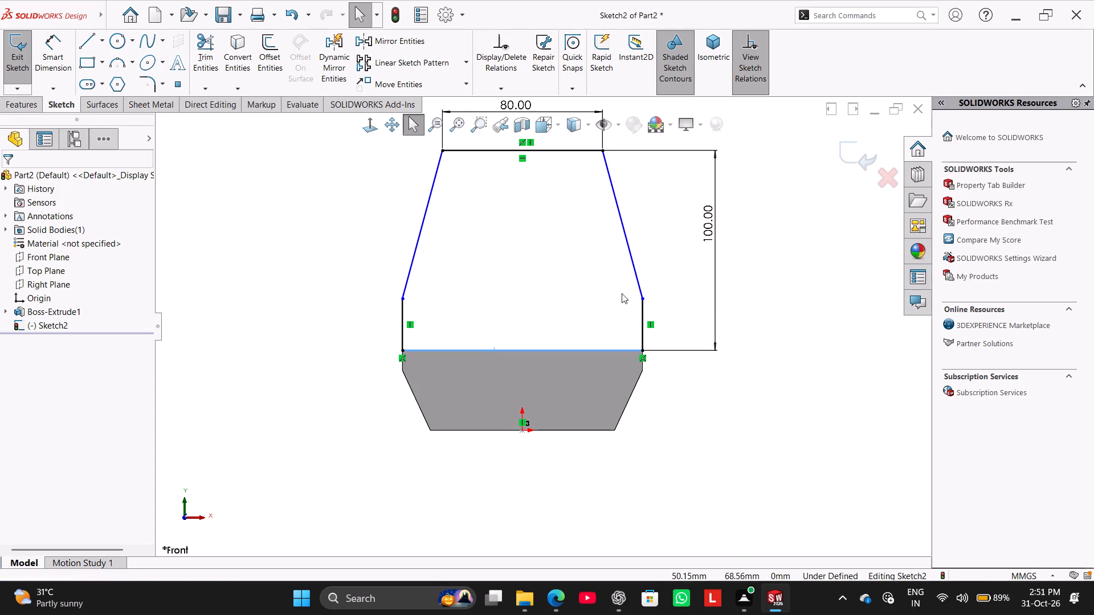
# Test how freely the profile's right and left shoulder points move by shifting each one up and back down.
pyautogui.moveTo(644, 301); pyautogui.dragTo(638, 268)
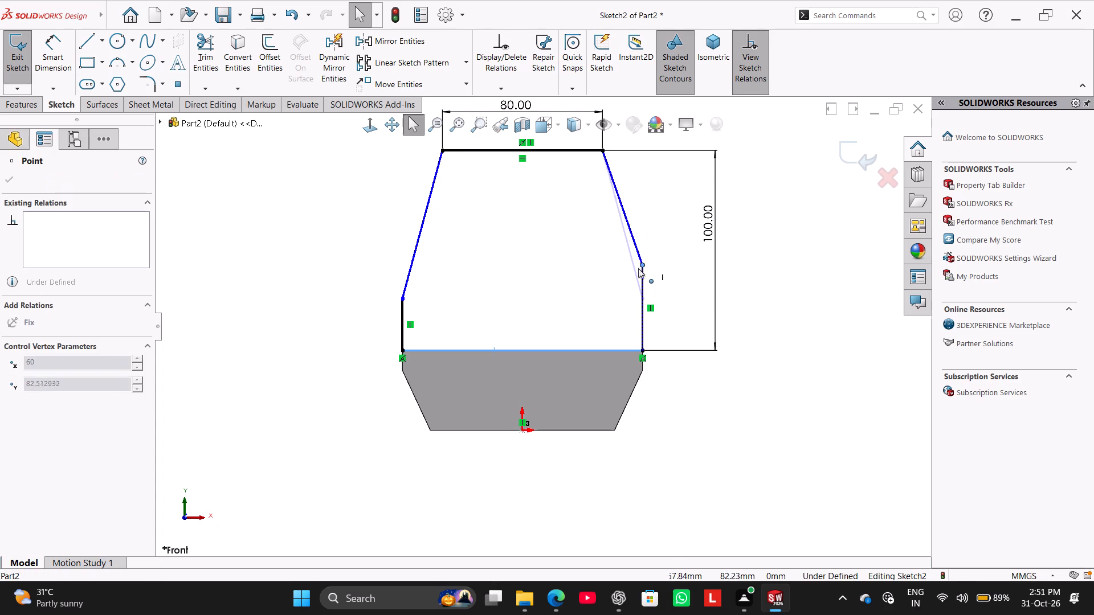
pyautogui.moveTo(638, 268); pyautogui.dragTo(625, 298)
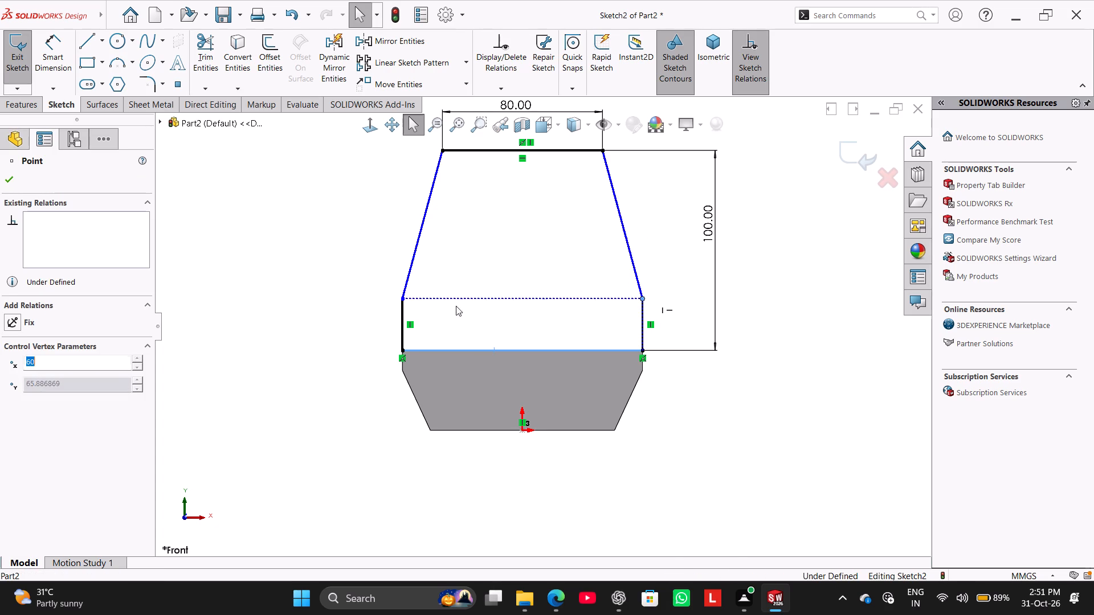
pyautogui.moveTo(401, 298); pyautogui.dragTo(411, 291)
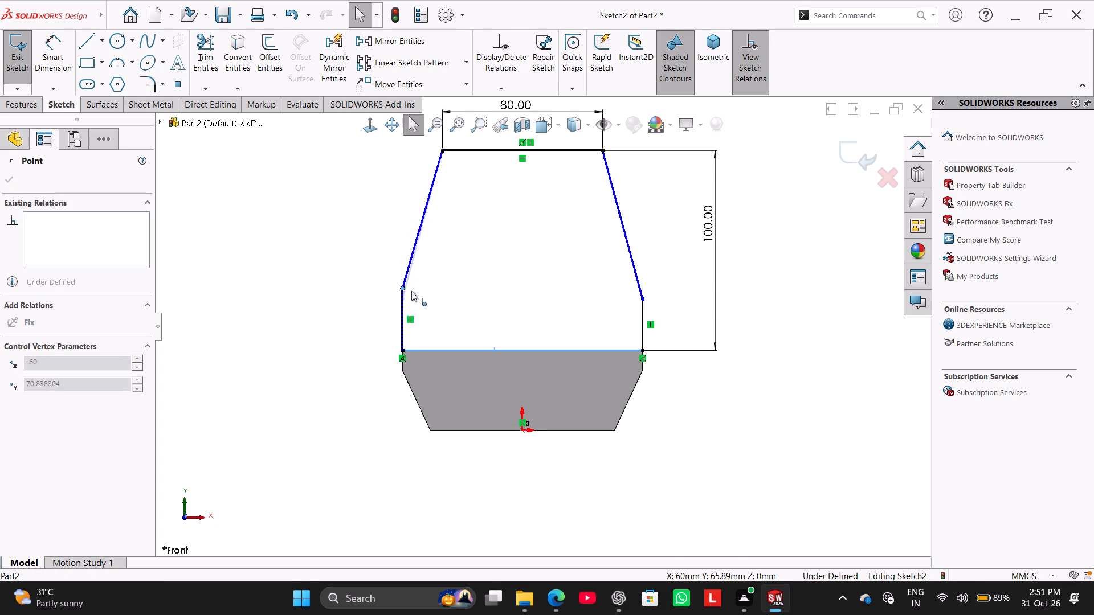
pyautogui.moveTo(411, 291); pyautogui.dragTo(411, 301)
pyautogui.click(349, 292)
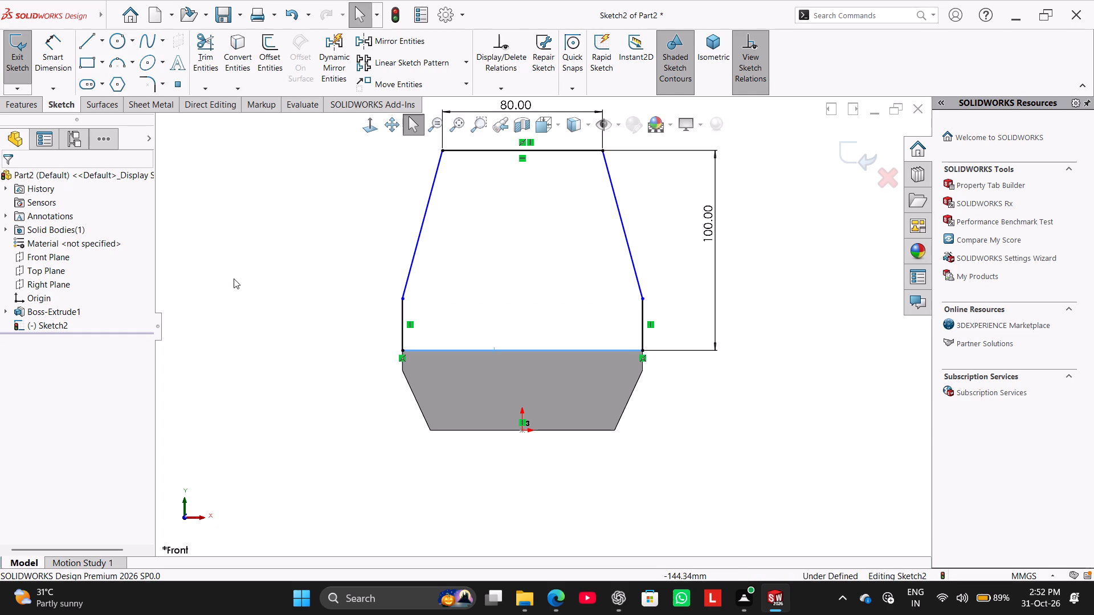
# Dimension the profile's short left vertical side and set its length to 25 mm.
pyautogui.click(50, 50)
pyautogui.click(399, 321)
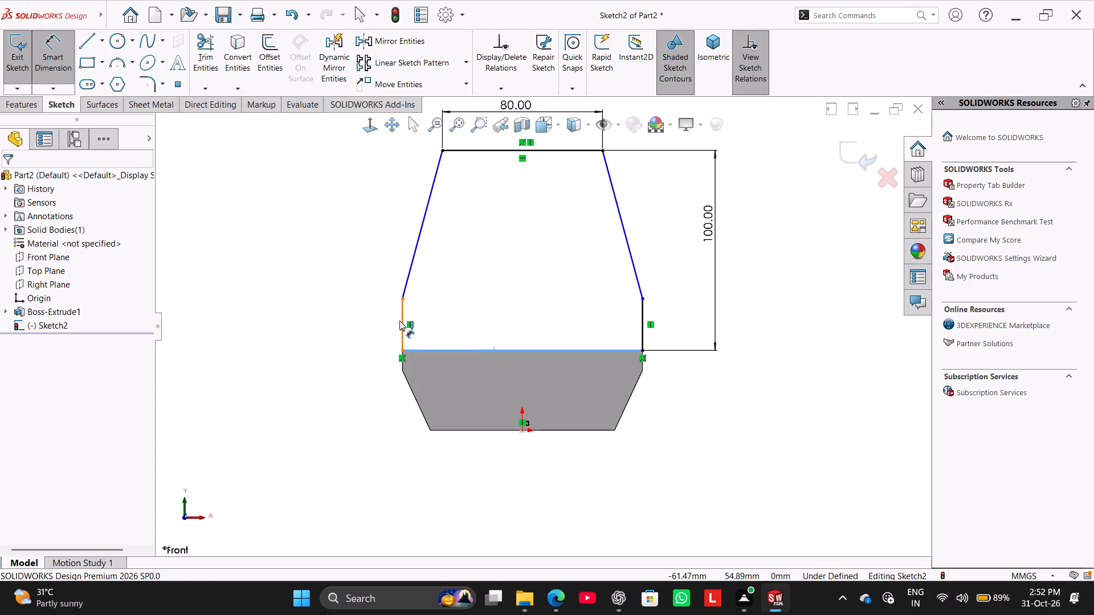
pyautogui.click(315, 338)
pyautogui.write('253')
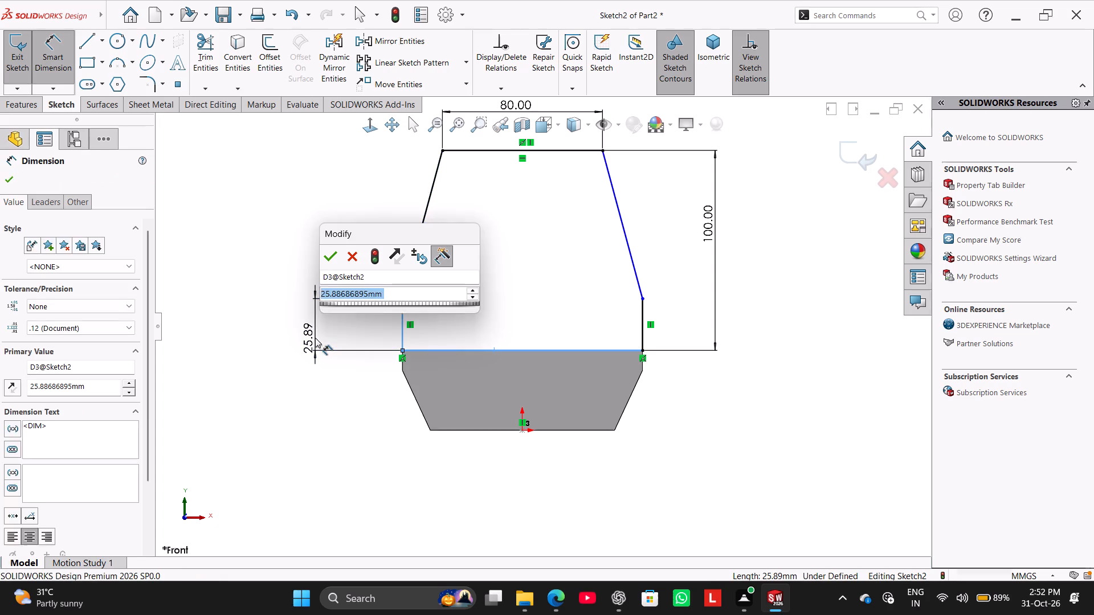
pyautogui.press('BackSpace')
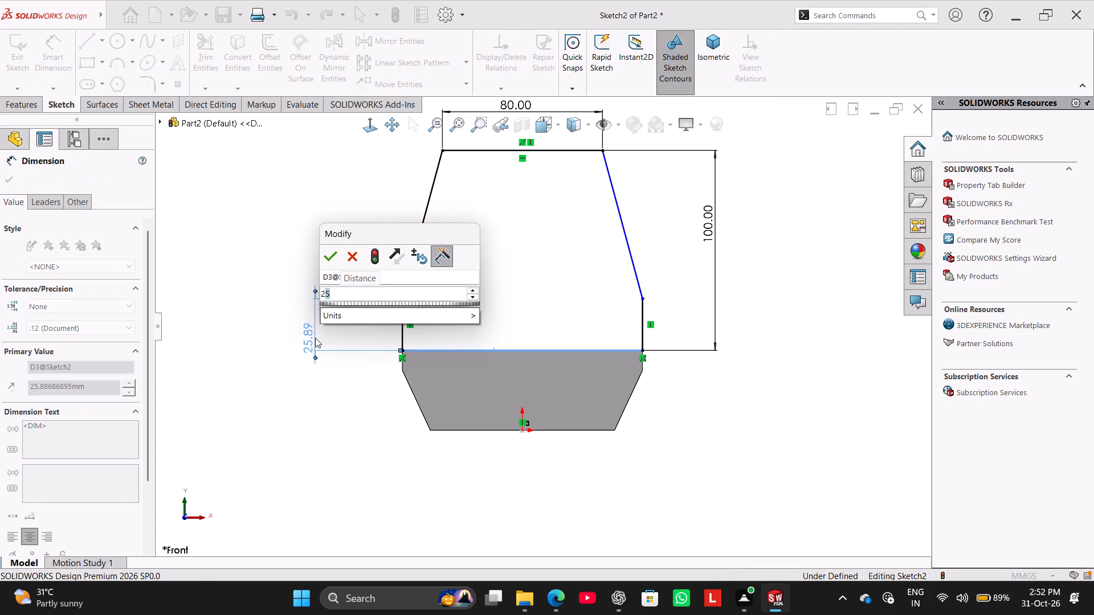
pyautogui.press('Return')
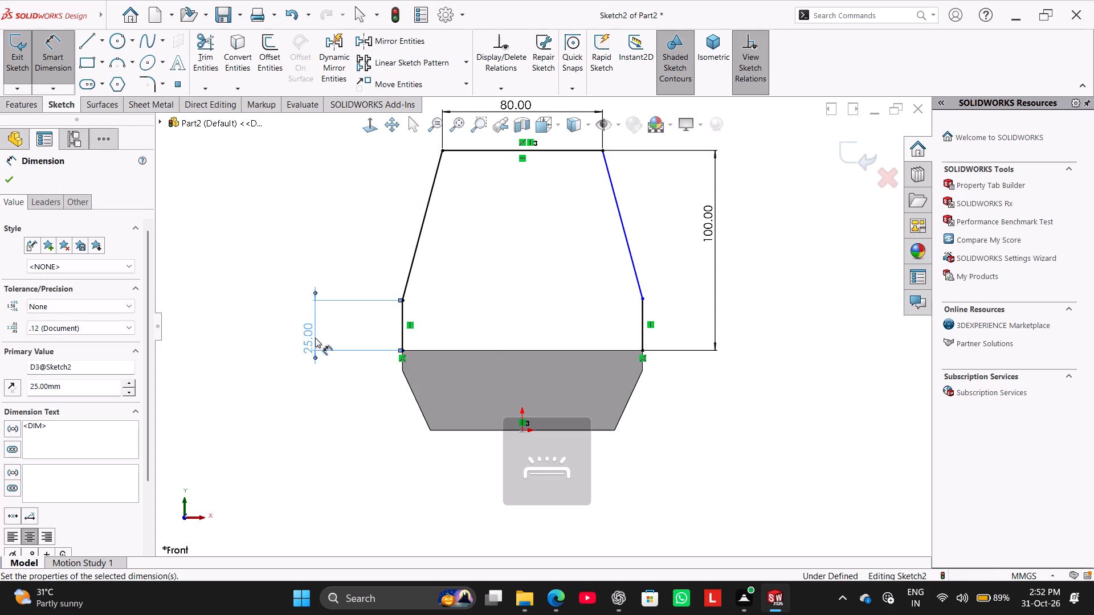
pyautogui.rightClick(761, 512)
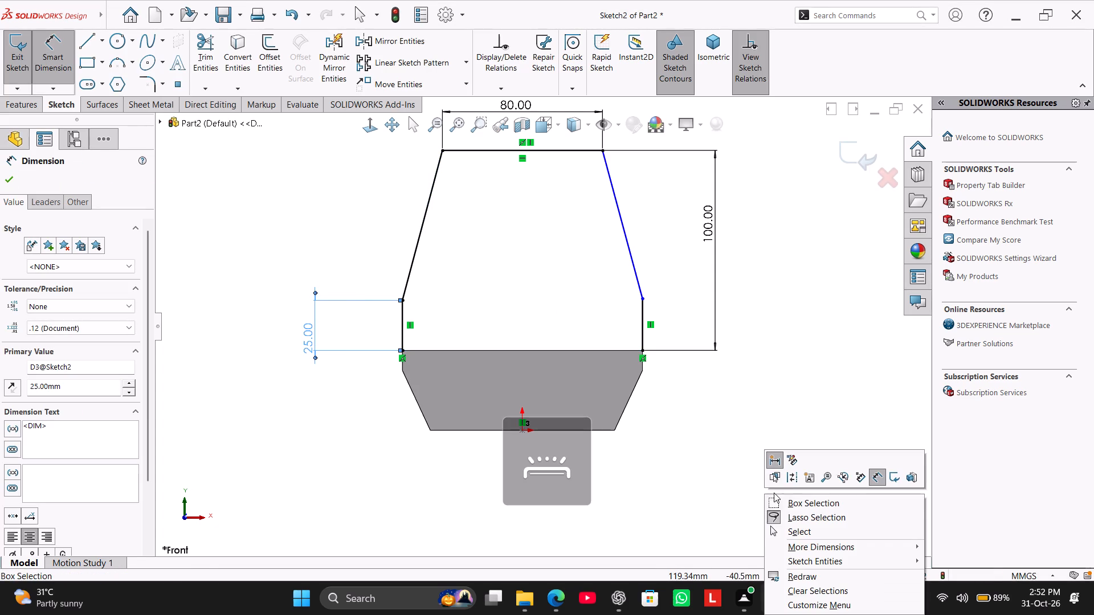
pyautogui.click(787, 537)
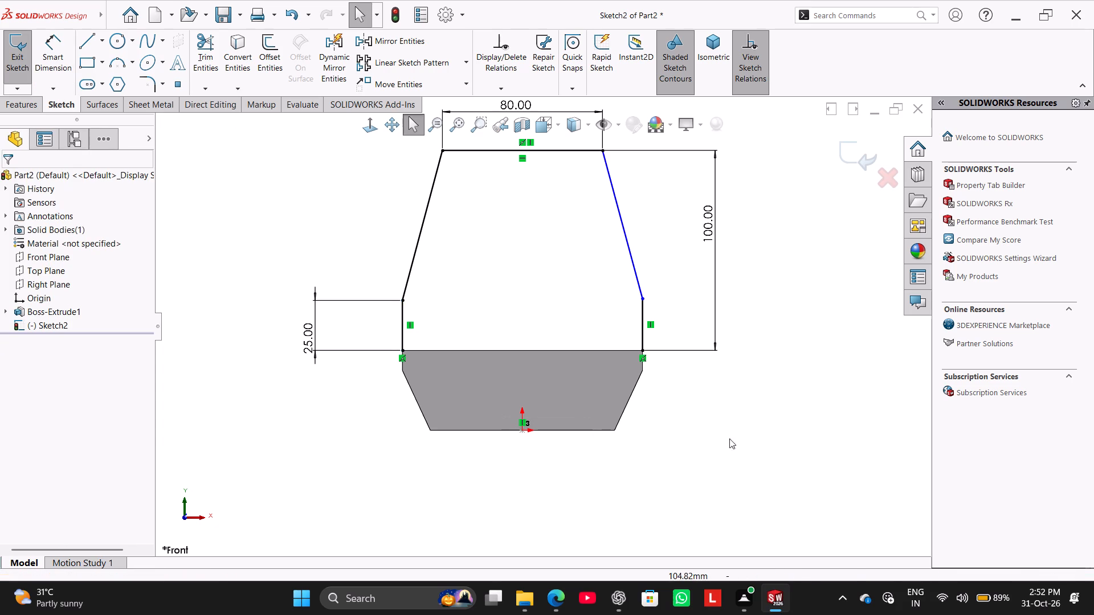
# Add an Equal relation between the profile's short right and left vertical sides.
pyautogui.keyDown('ctrl'); pyautogui.click(640, 313); pyautogui.keyUp('ctrl')
pyautogui.keyDown('ctrl'); pyautogui.click(405, 330); pyautogui.keyUp('ctrl')
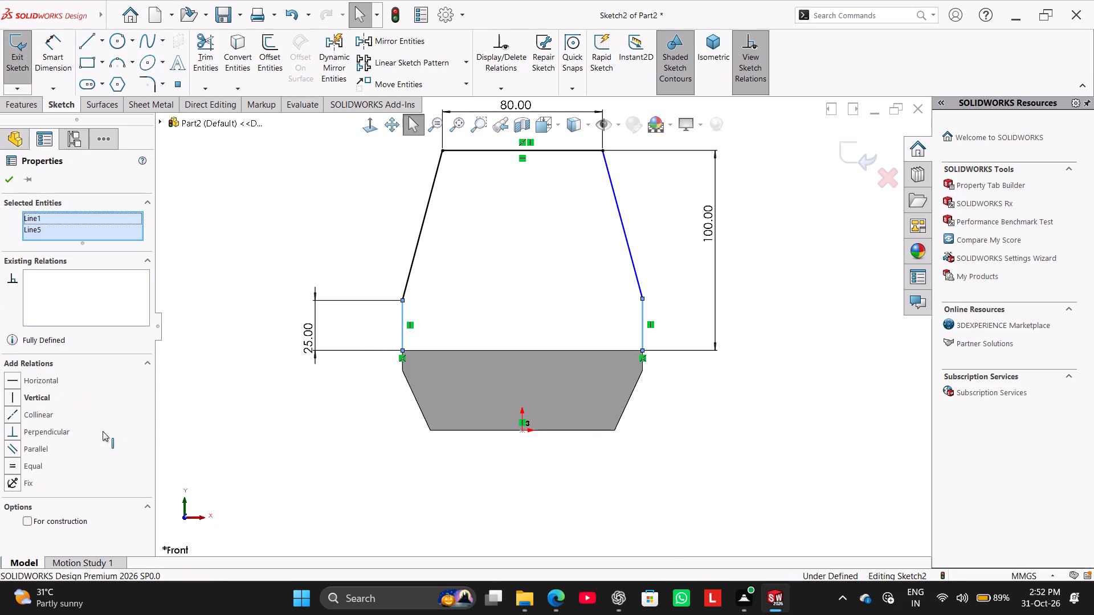
pyautogui.click(22, 467)
pyautogui.click(174, 389)
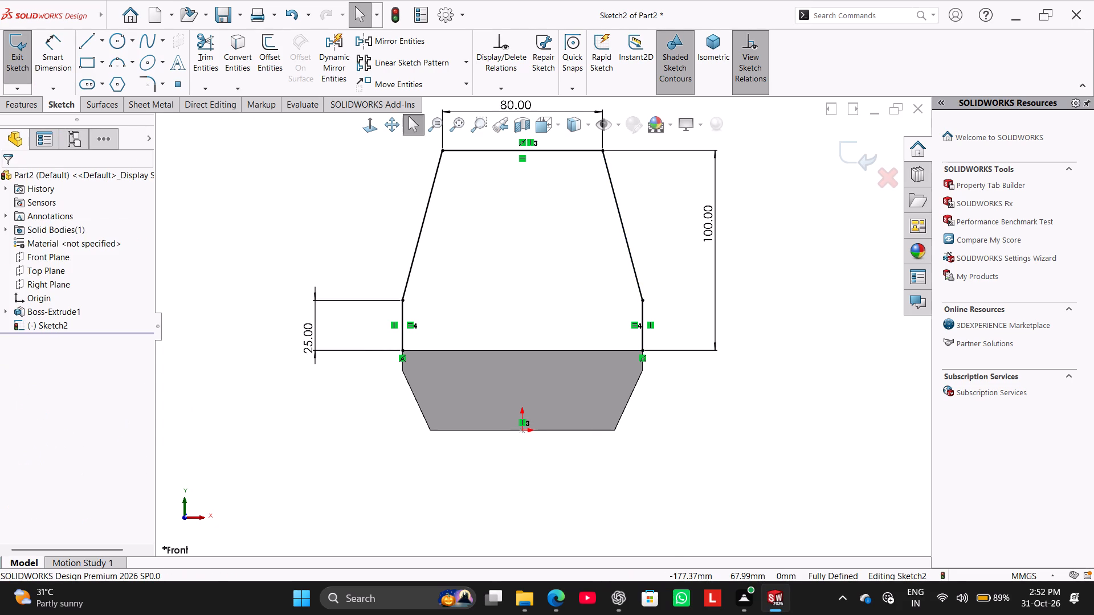
# Close the profile with a 120 mm horizontal line along the body's top edge, joining the lower ends of both vertical sides.
pyautogui.click(90, 36)
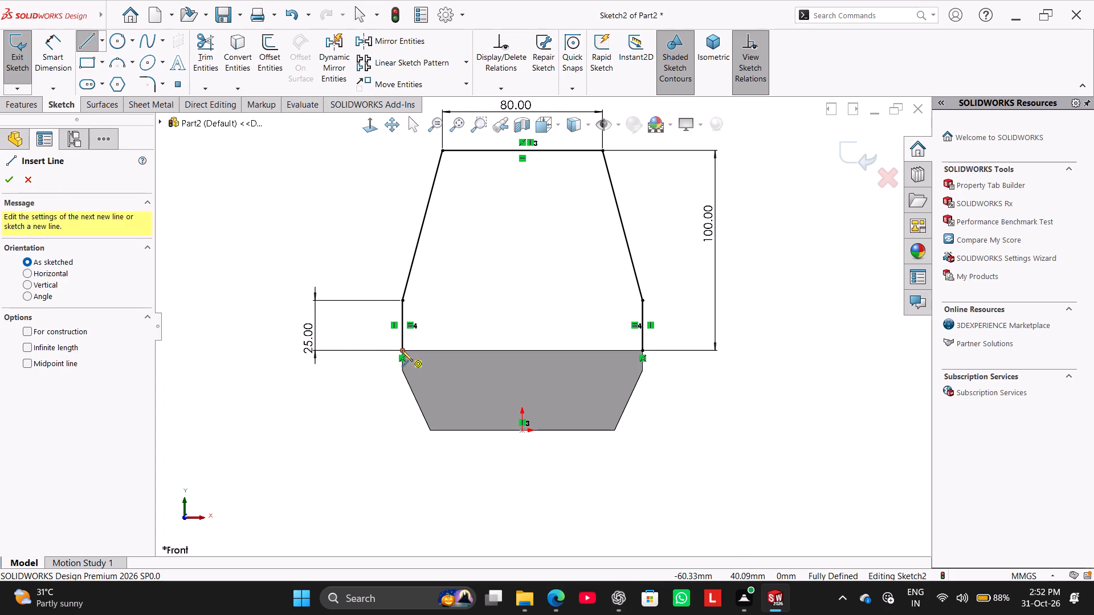
pyautogui.click(403, 352)
pyautogui.click(643, 351)
pyautogui.rightClick(690, 419)
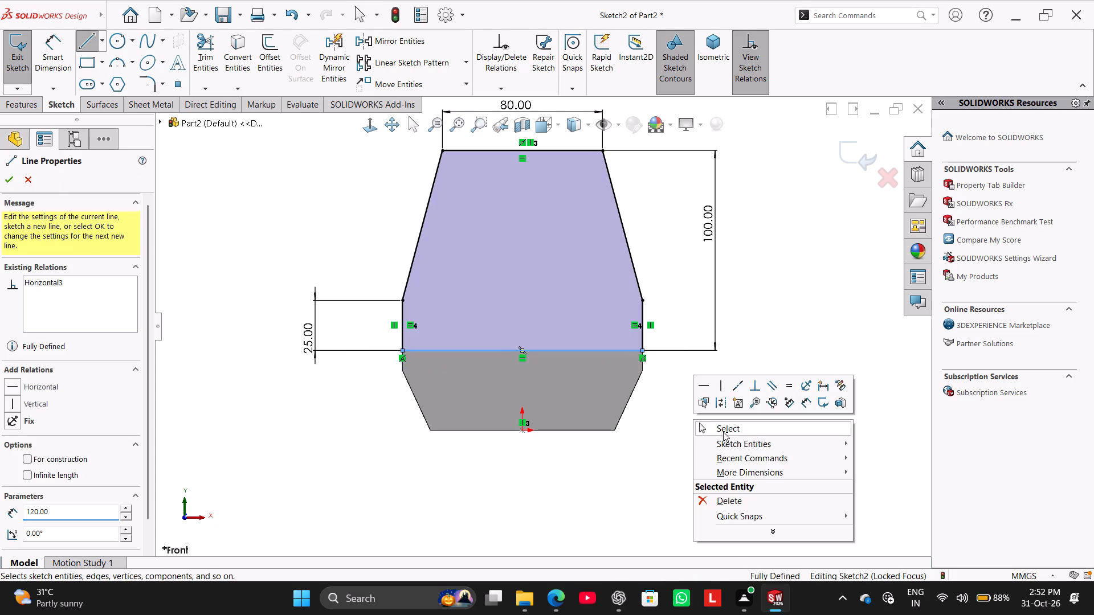
pyautogui.click(725, 432)
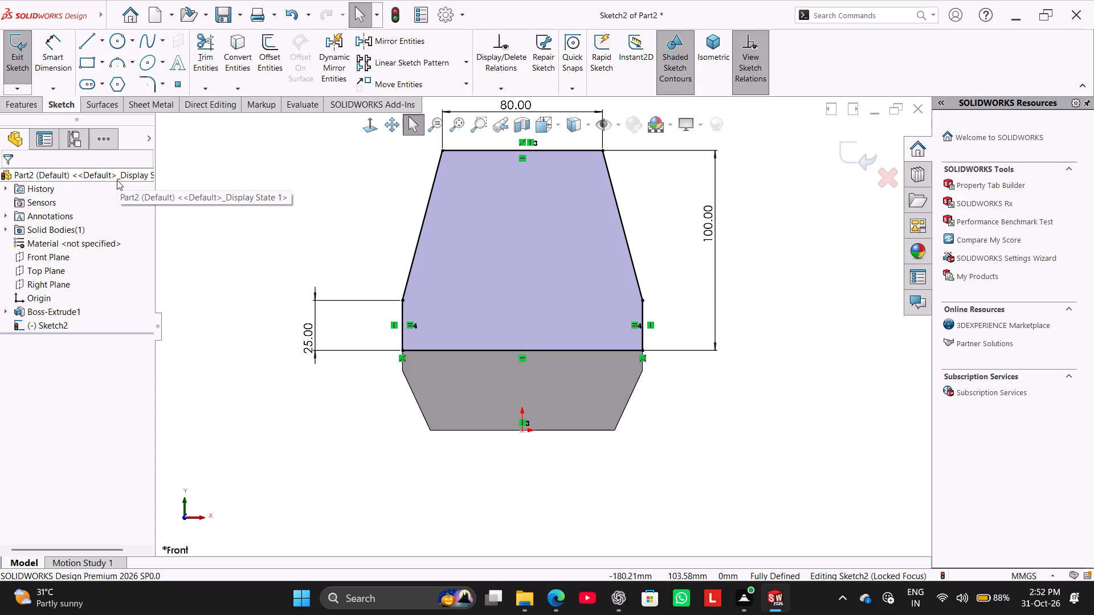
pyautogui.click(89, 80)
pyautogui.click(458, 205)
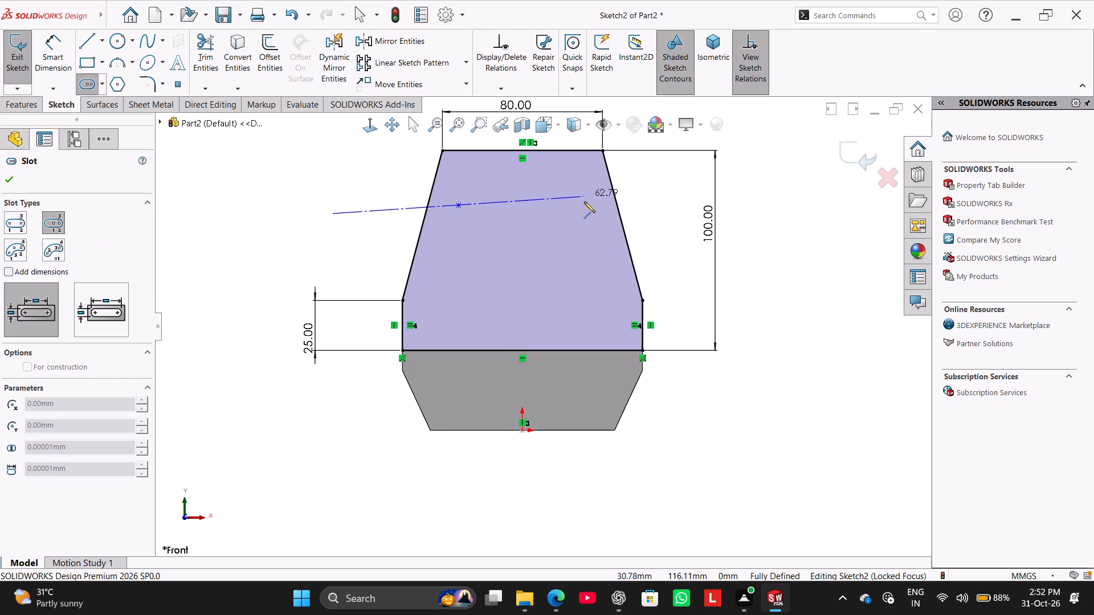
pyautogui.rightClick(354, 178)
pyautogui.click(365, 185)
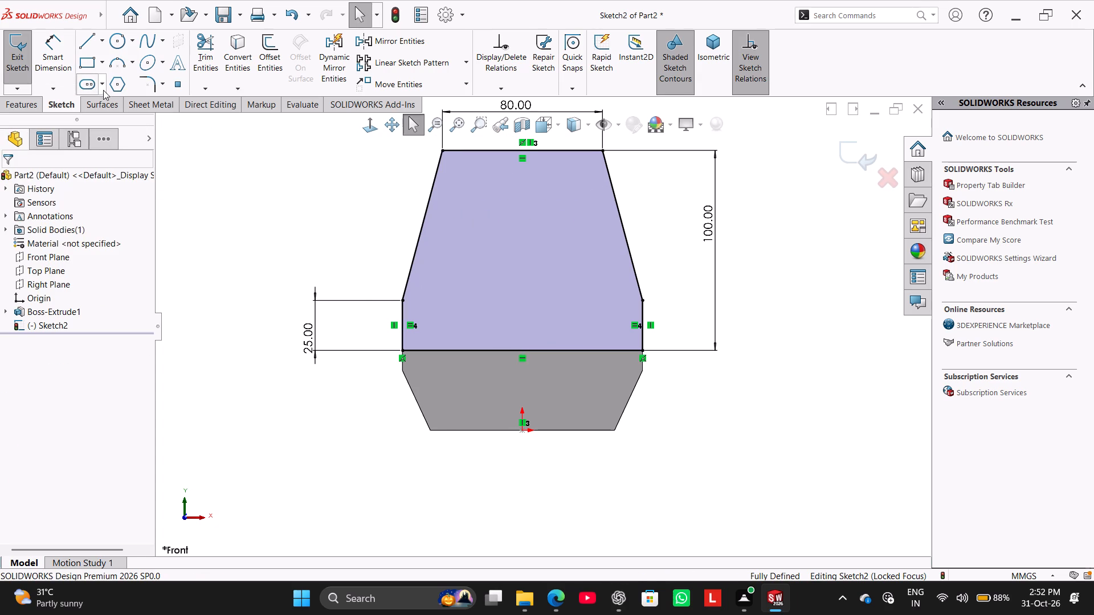
# Sketch a horizontal straight slot about 69 mm between centres and 11 mm wide in the upper part of the profile.
pyautogui.click(105, 87)
pyautogui.click(102, 103)
pyautogui.click(460, 208)
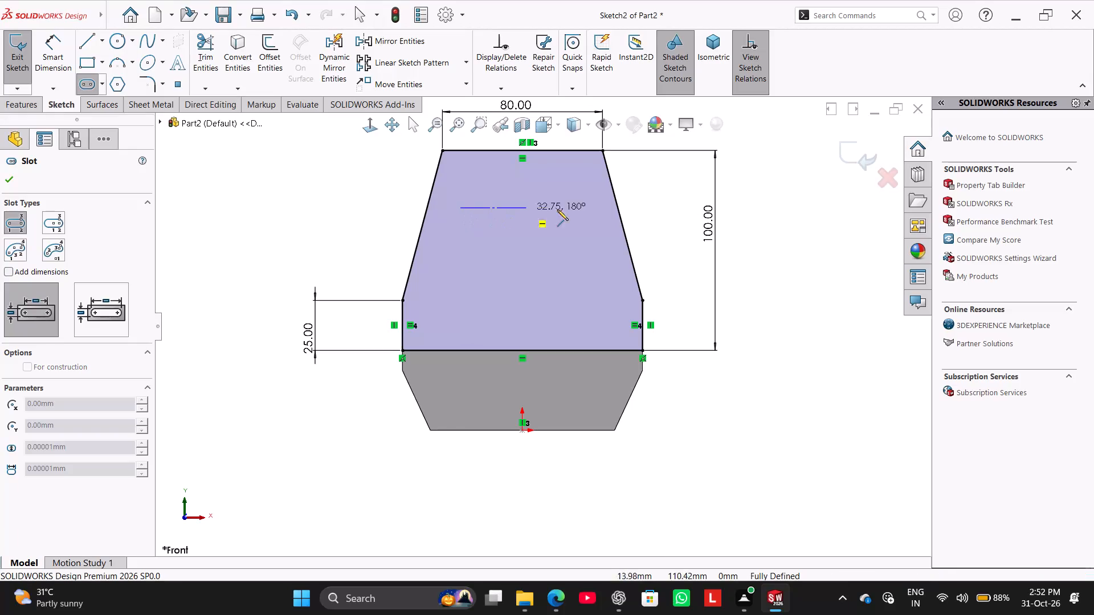
pyautogui.click(599, 211)
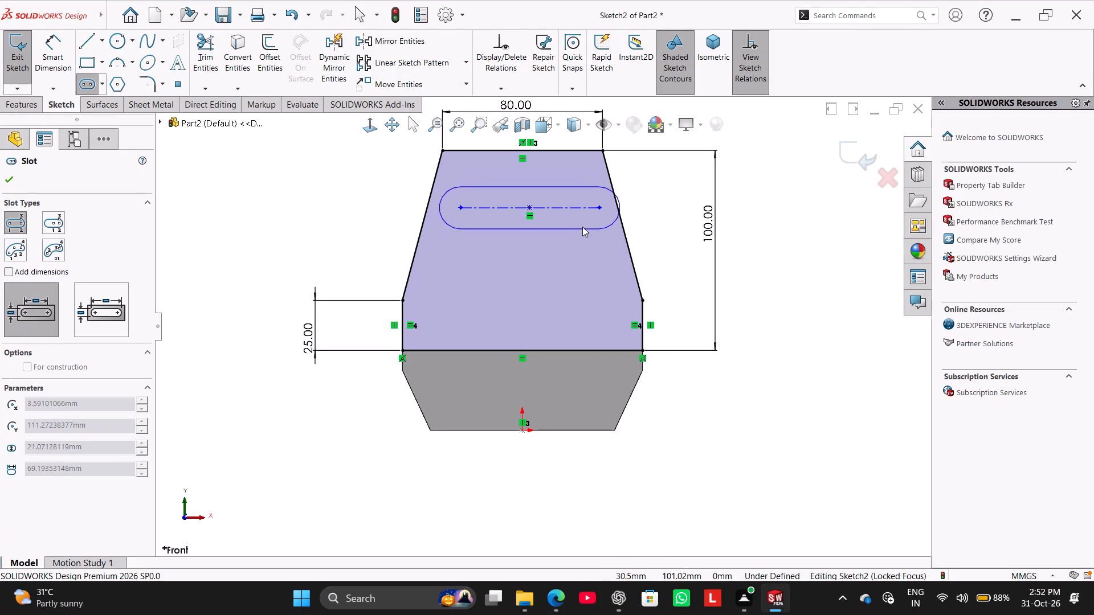
pyautogui.click(577, 219)
pyautogui.rightClick(293, 194)
pyautogui.click(314, 206)
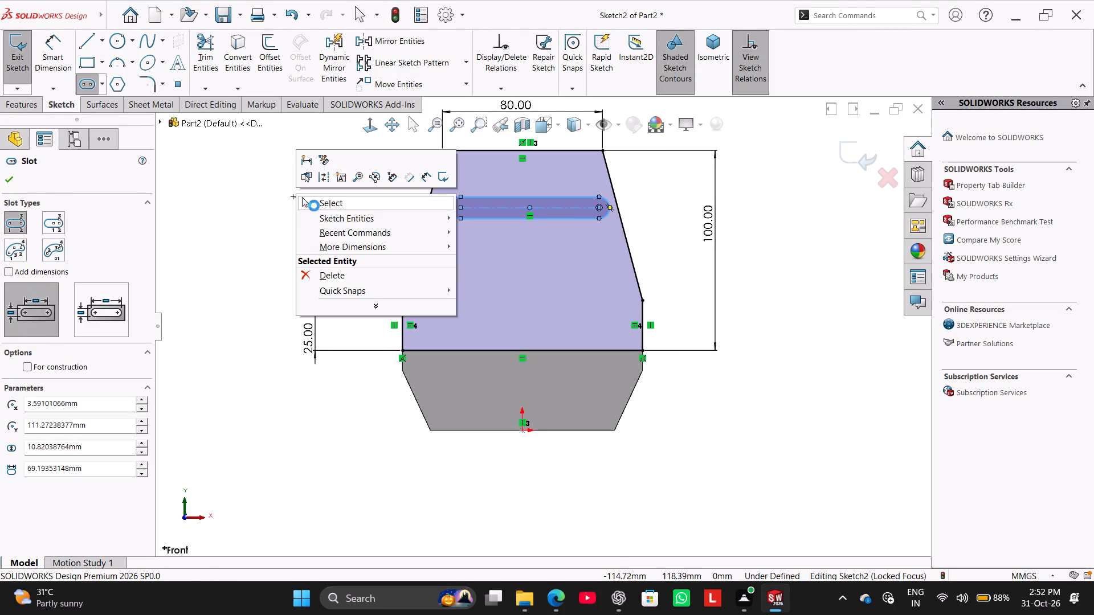
# Sketch two circles below the slot, the left one about 10 mm in radius and the right one about 13 mm.
pyautogui.click(112, 42)
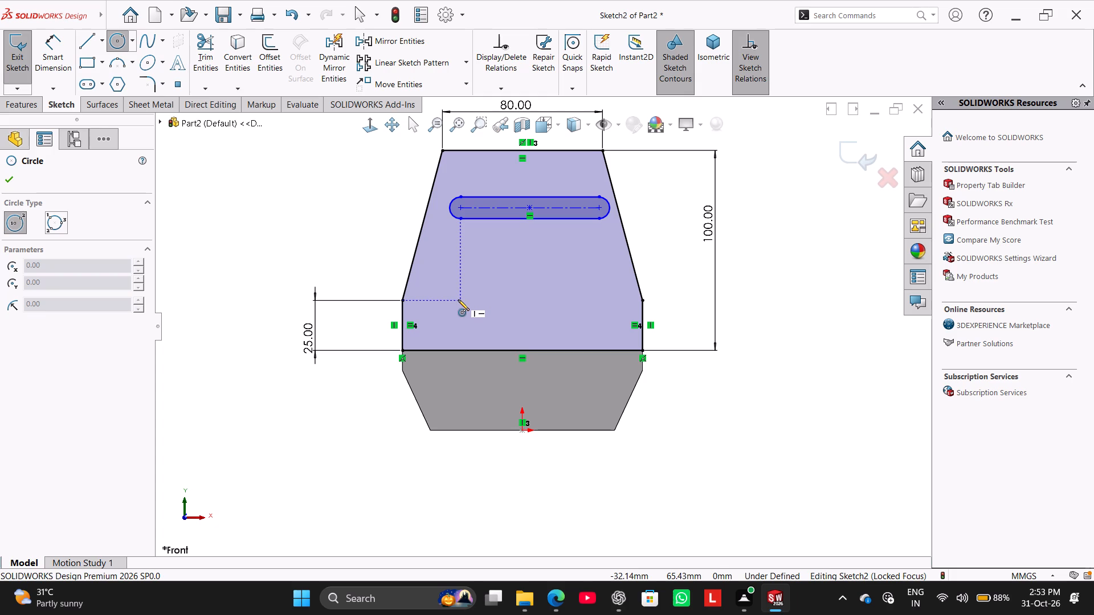
pyautogui.click(472, 300)
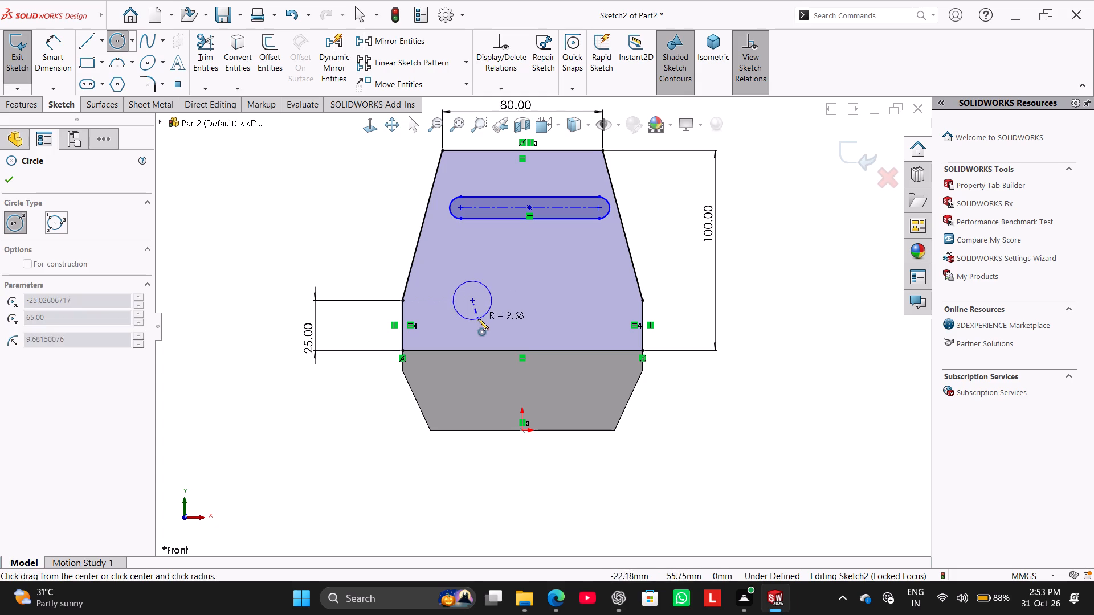
pyautogui.click(478, 319)
pyautogui.click(577, 294)
pyautogui.click(588, 317)
pyautogui.rightClick(324, 233)
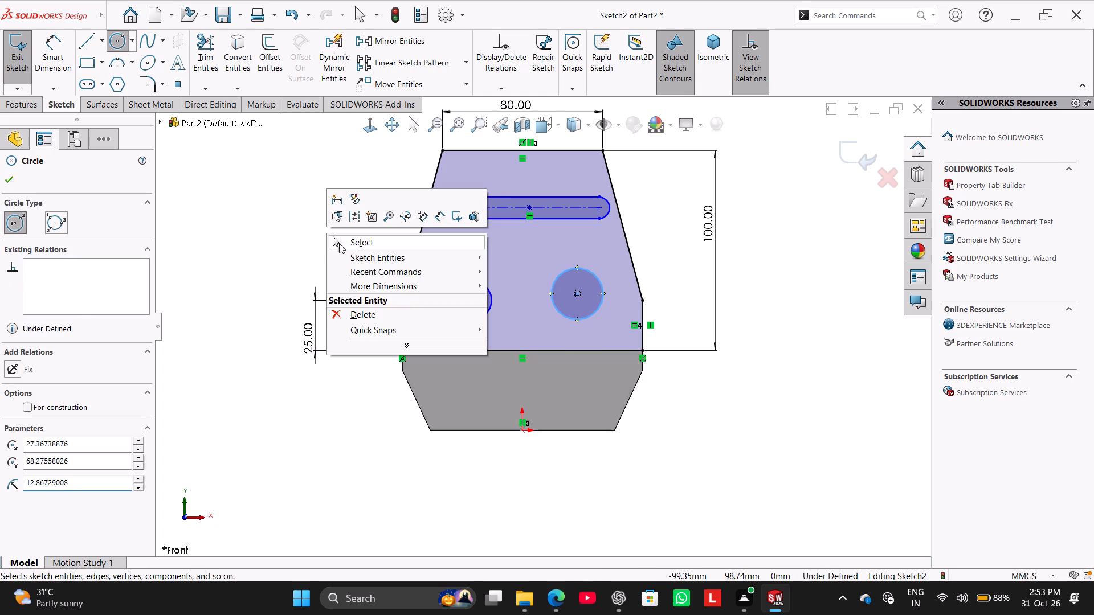
pyautogui.click(344, 247)
# Dimension the horizontal distance between the two circle centres as 52 mm, placing the dimension above the profile.
pyautogui.click(53, 52)
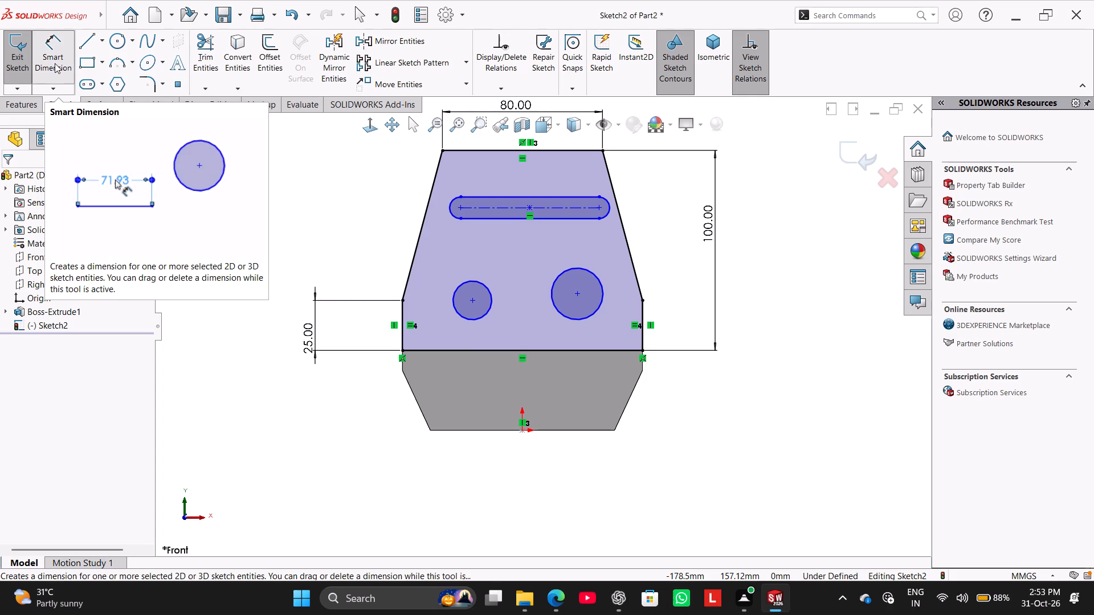
pyautogui.click(578, 288)
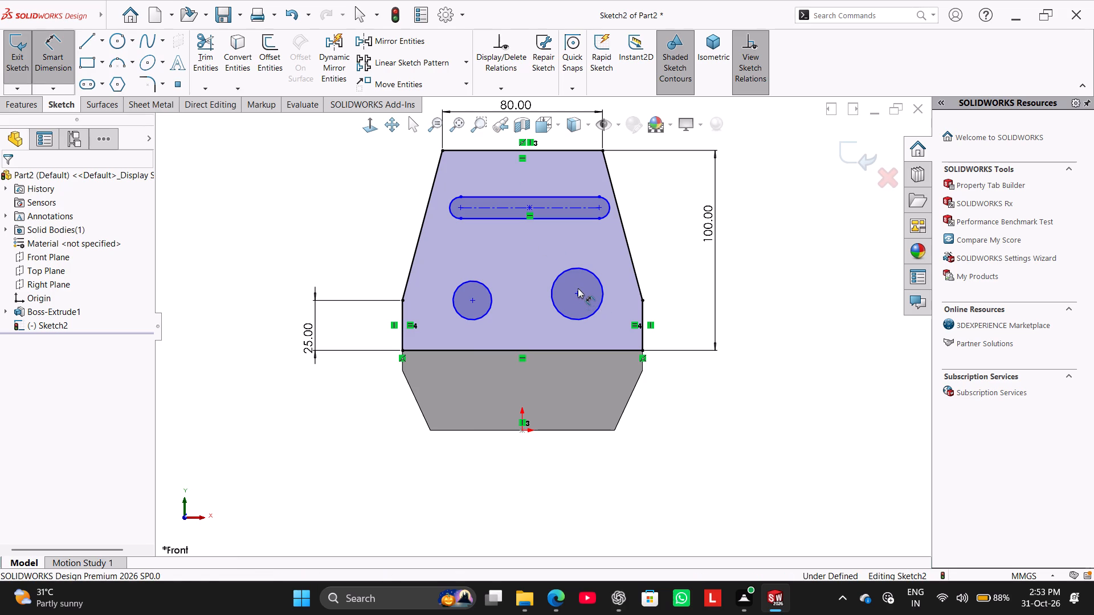
pyautogui.click(579, 293)
pyautogui.click(473, 298)
pyautogui.scroll(1, 524, 136)
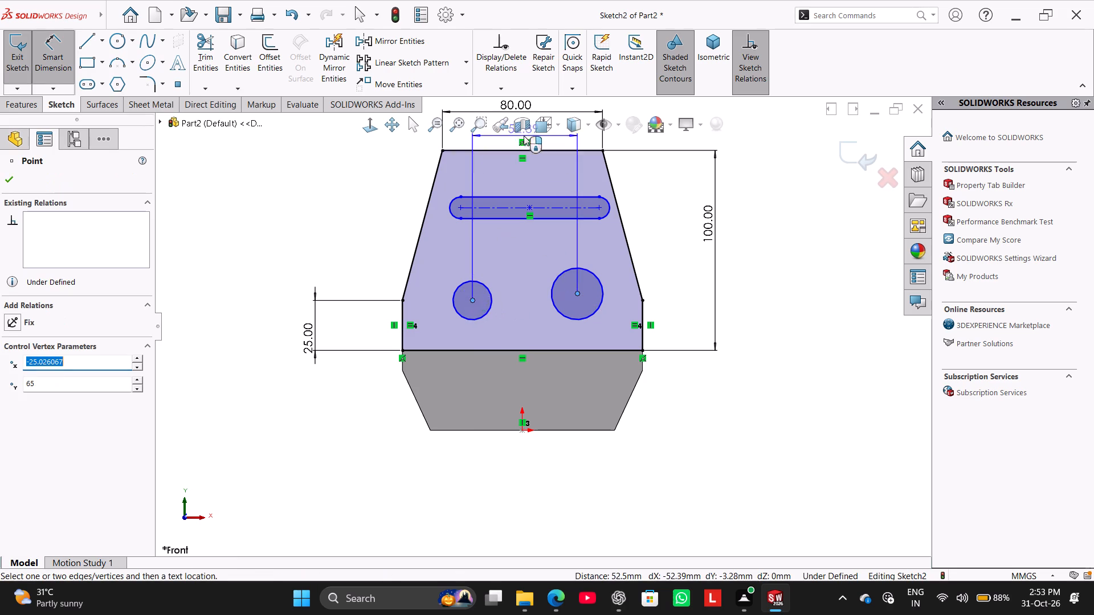
pyautogui.scroll(1, 524, 136)
pyautogui.click(520, 150)
pyautogui.write('52')
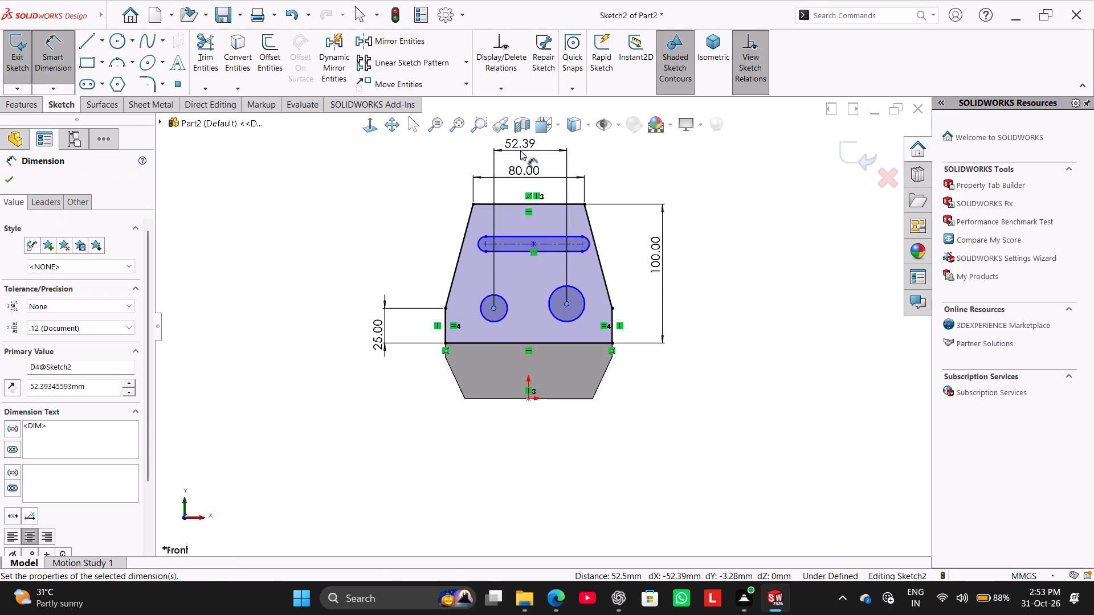
pyautogui.press('Return')
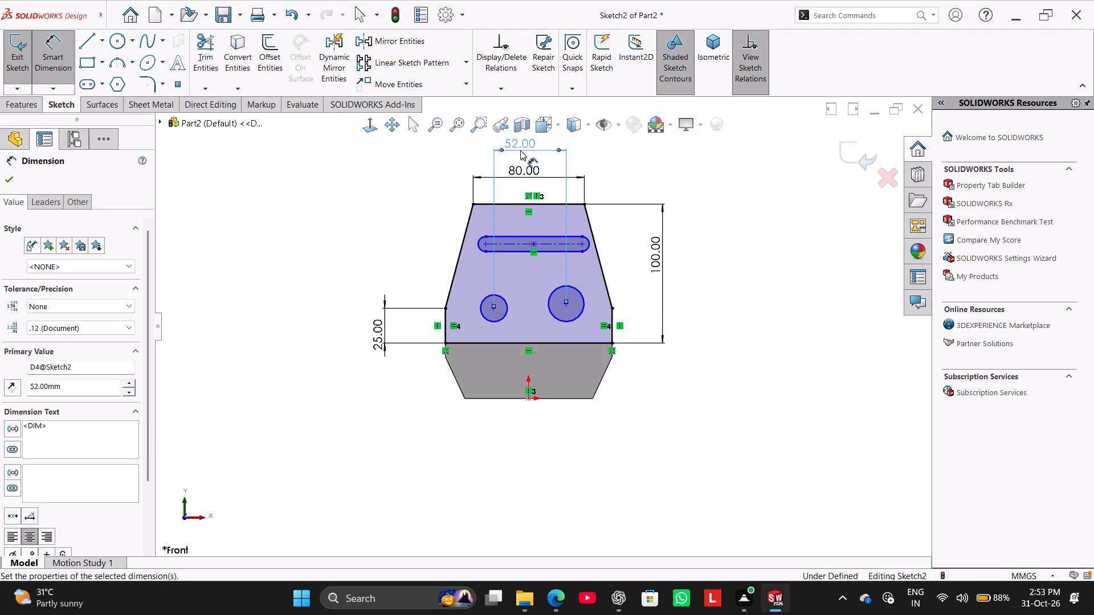
# Dimension the slot's centre-to-centre distance as 48 mm, placing the dimension above the profile.
pyautogui.click(582, 243)
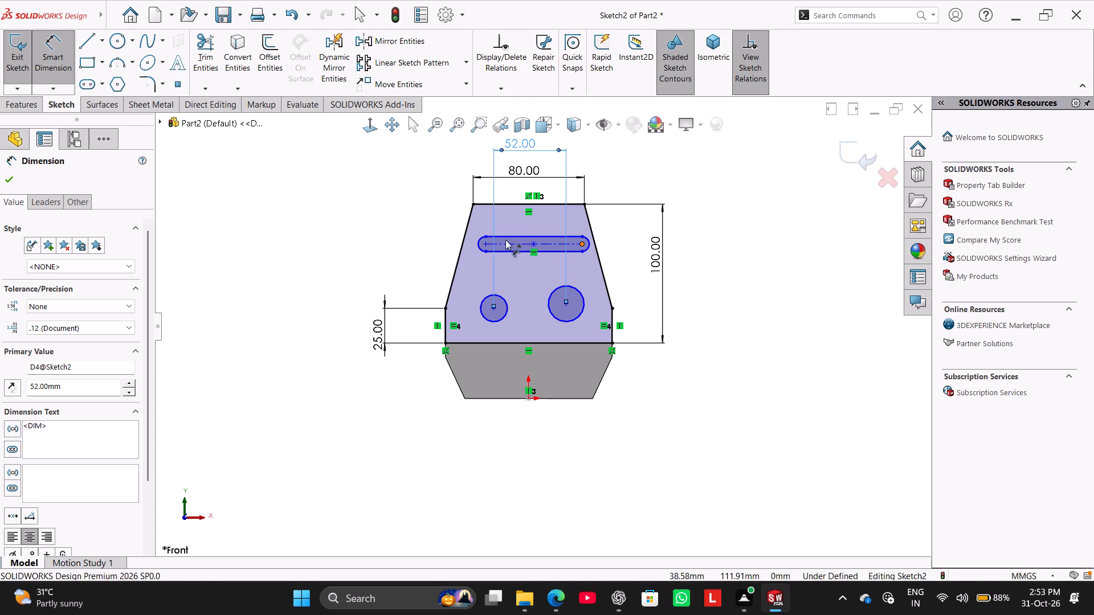
pyautogui.click(483, 245)
pyautogui.click(526, 159)
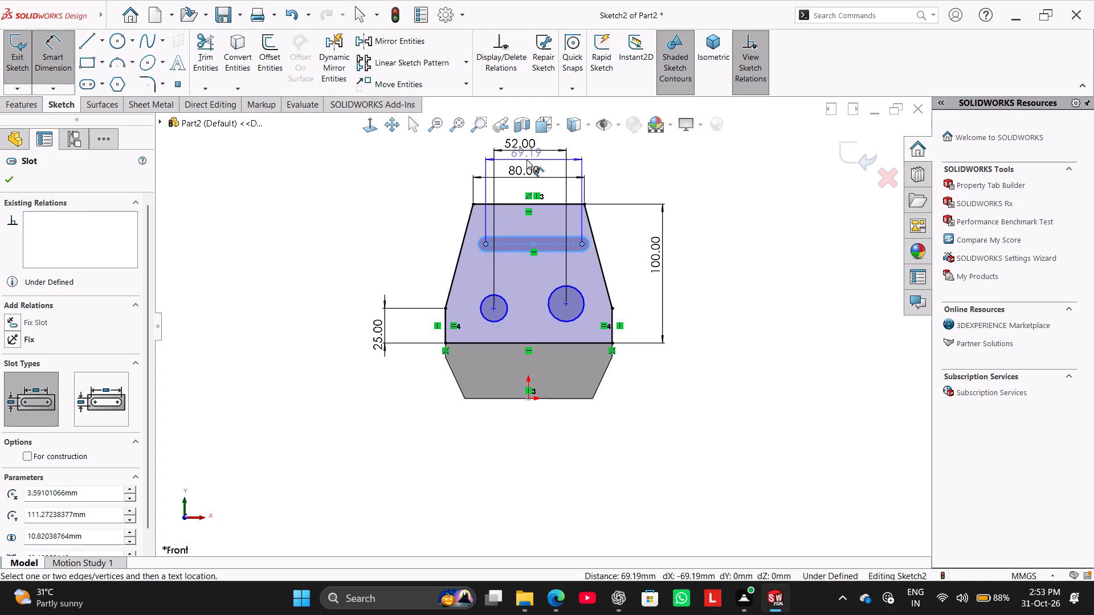
pyautogui.write('48')
pyautogui.press('Return')
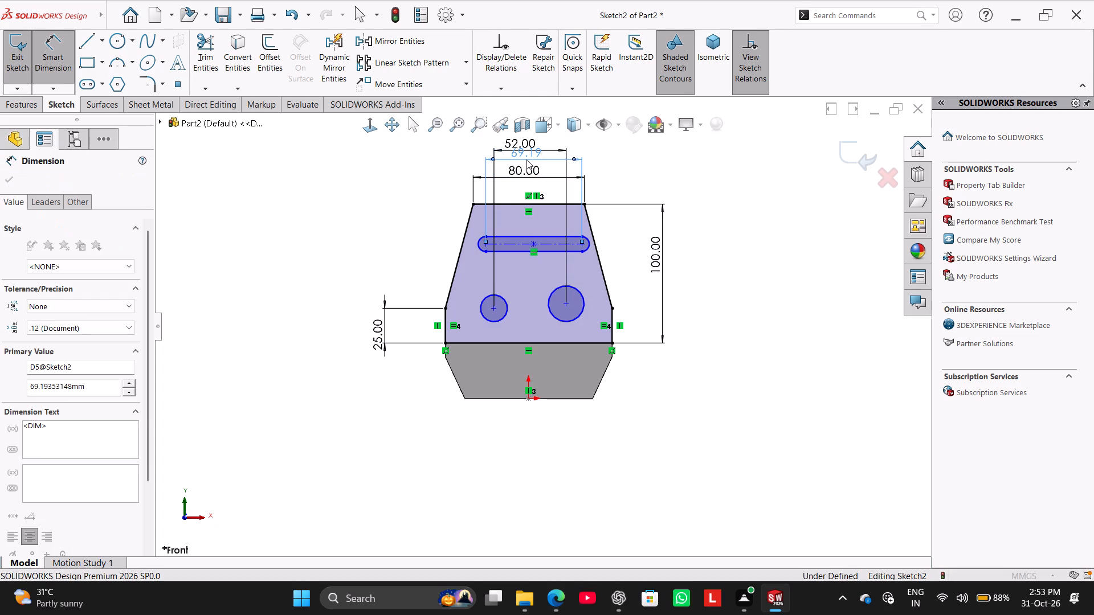
pyautogui.rightClick(705, 181)
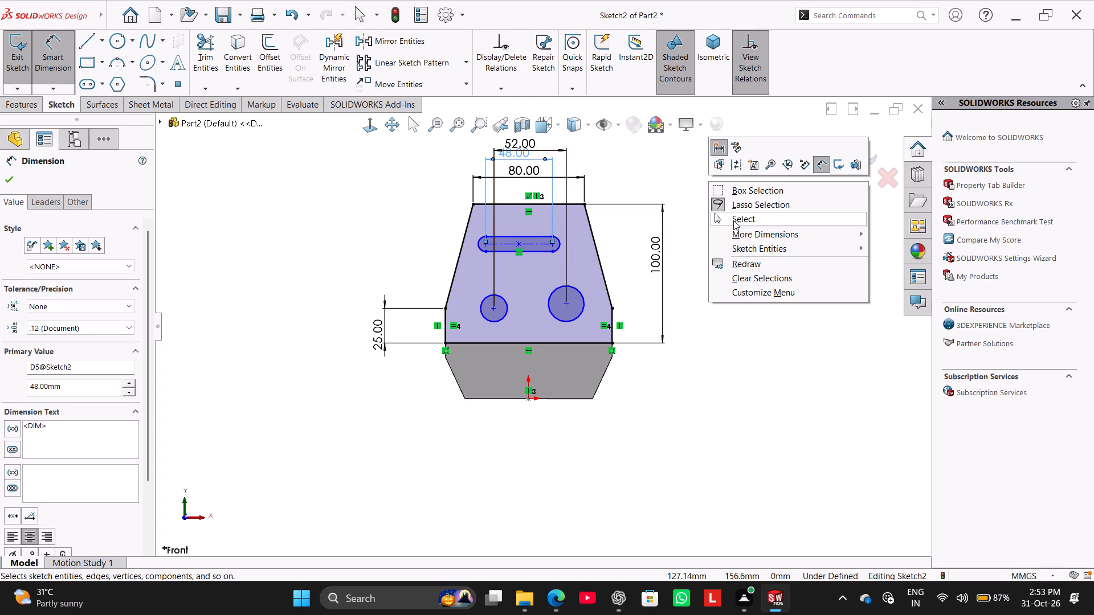
pyautogui.click(733, 220)
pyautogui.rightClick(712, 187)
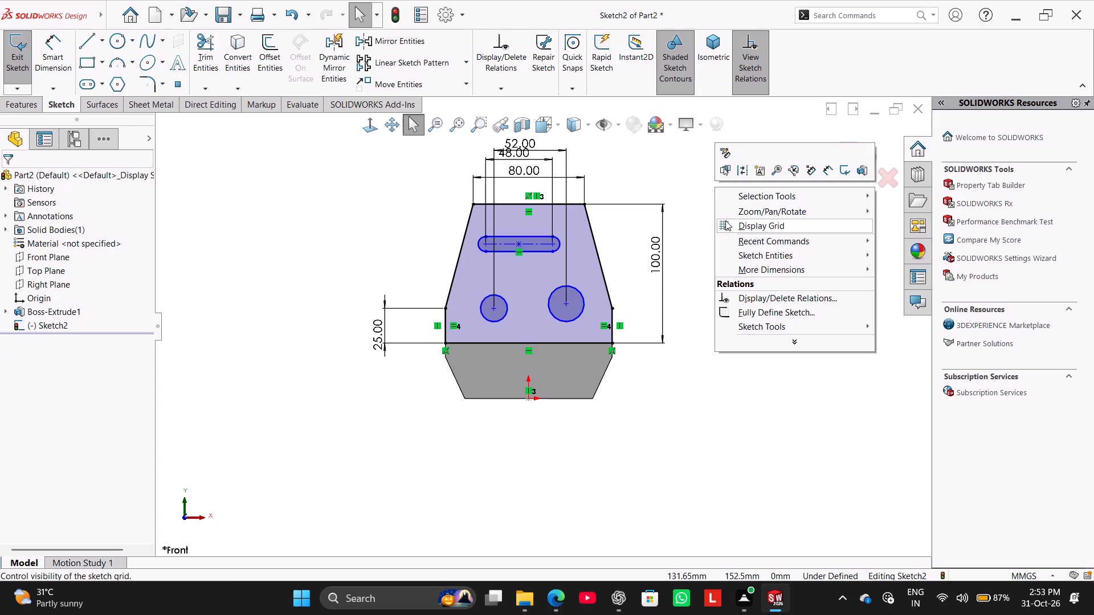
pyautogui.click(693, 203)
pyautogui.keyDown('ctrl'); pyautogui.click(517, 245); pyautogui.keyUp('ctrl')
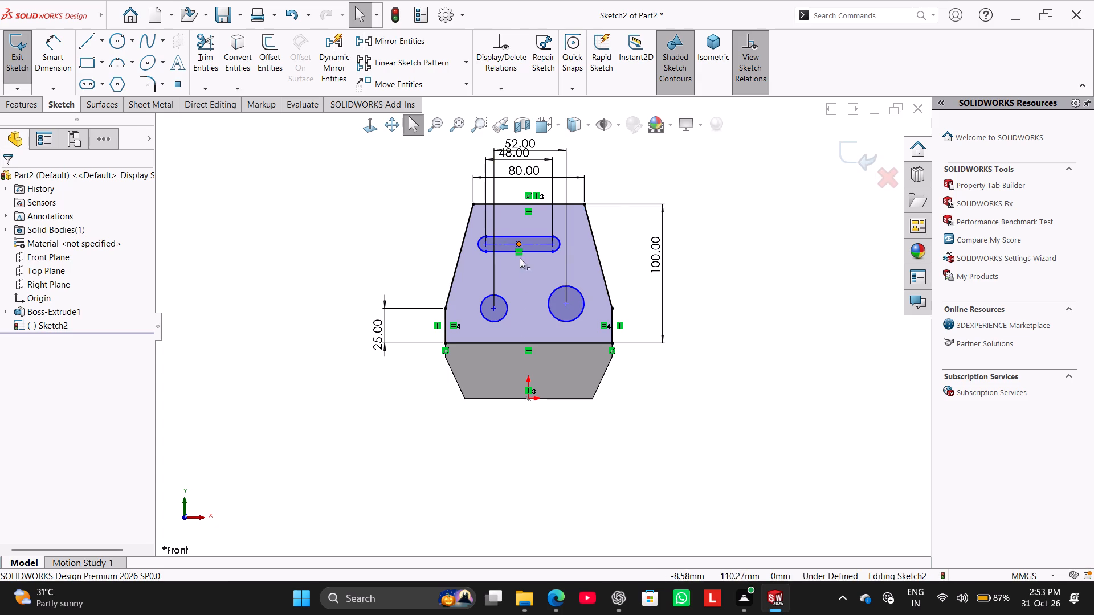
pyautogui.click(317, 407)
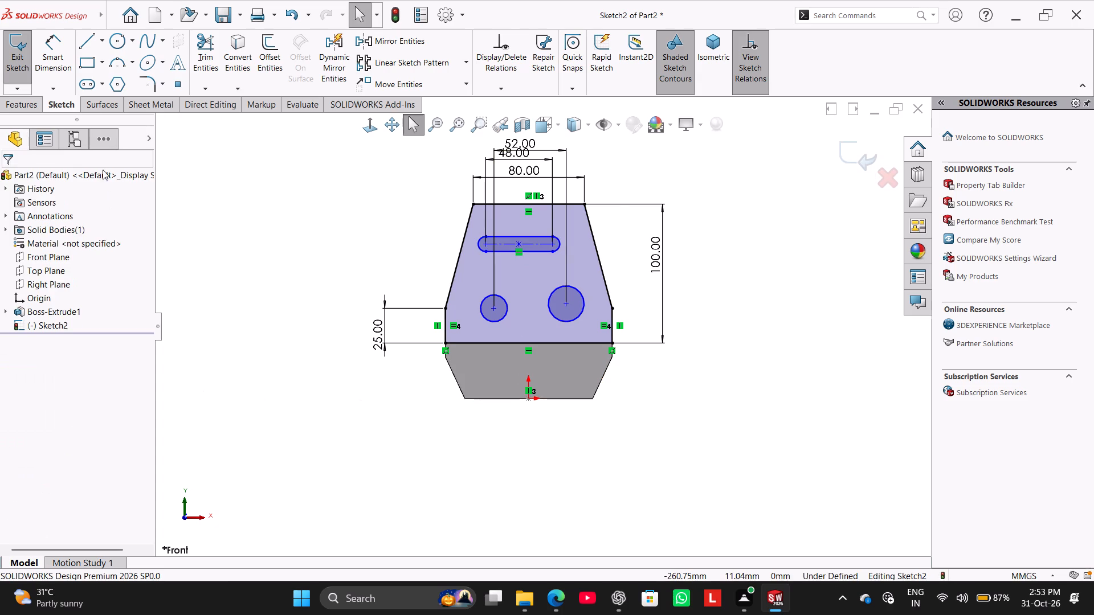
# Draw a 40 mm vertical centerline from the origin up to the midpoint of the profile's bottom line.
pyautogui.click(101, 39)
pyautogui.click(99, 76)
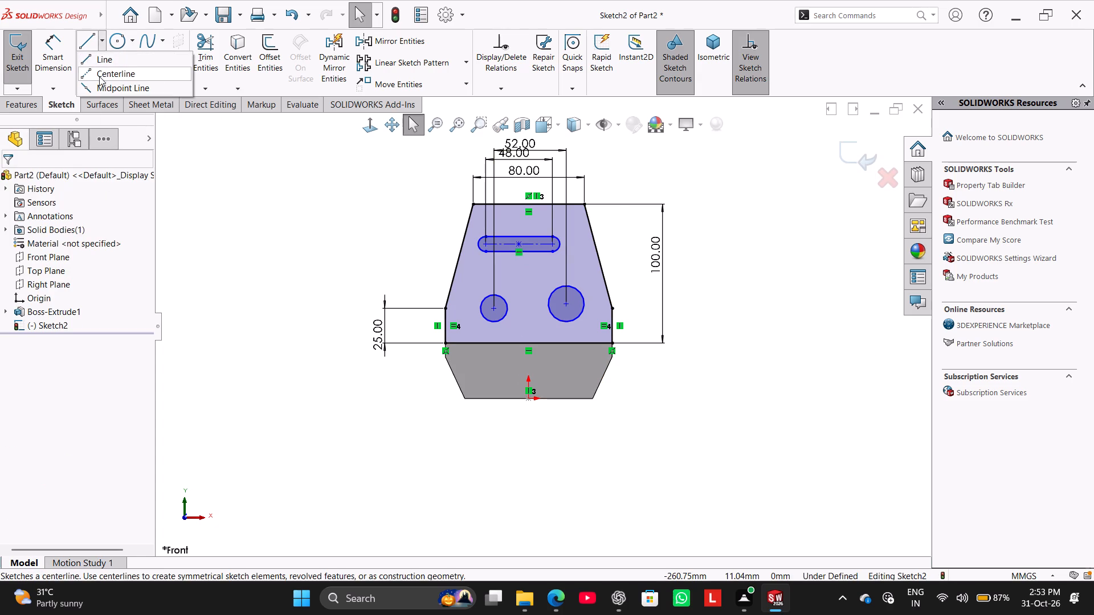
pyautogui.click(529, 400)
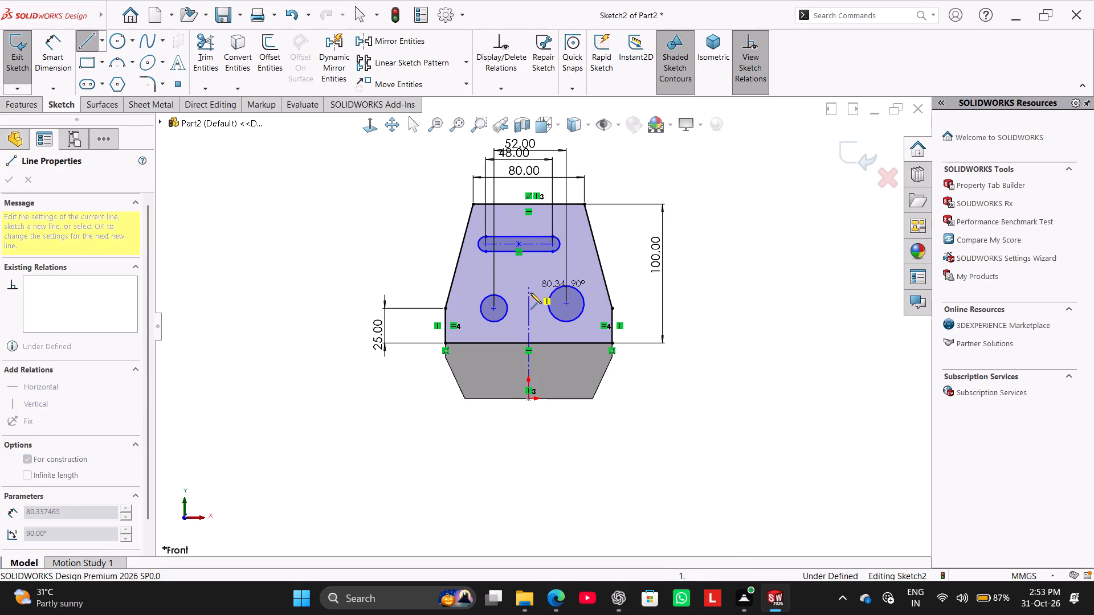
pyautogui.click(528, 345)
pyautogui.rightClick(364, 380)
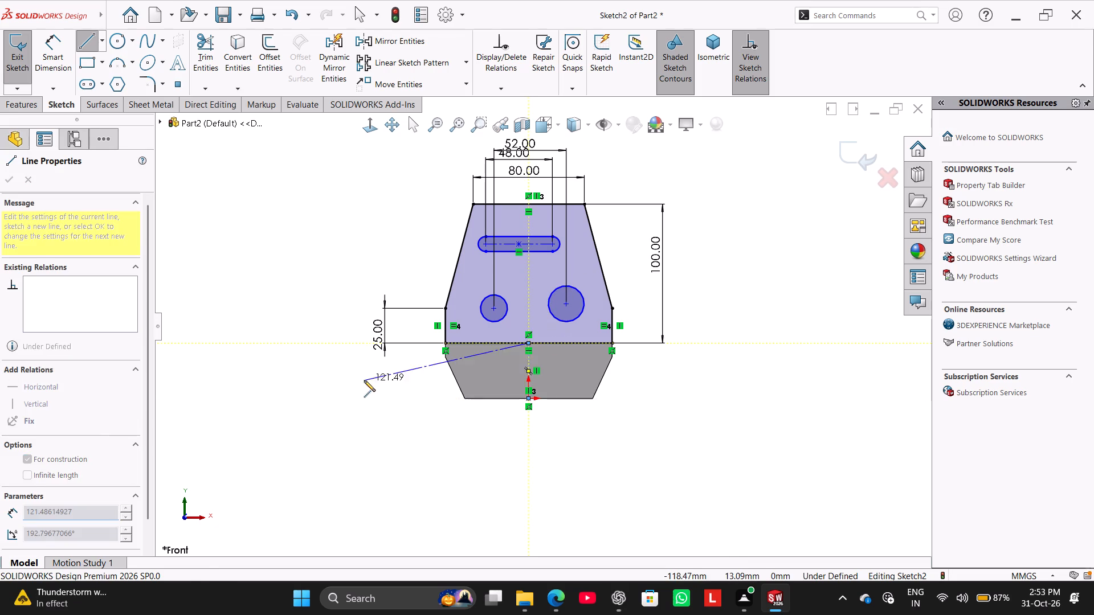
pyautogui.click(403, 386)
# Add a Symmetric relation between the two circle centres about the vertical centerline.
pyautogui.scroll(2, 534, 280)
pyautogui.scroll(-3, 534, 280)
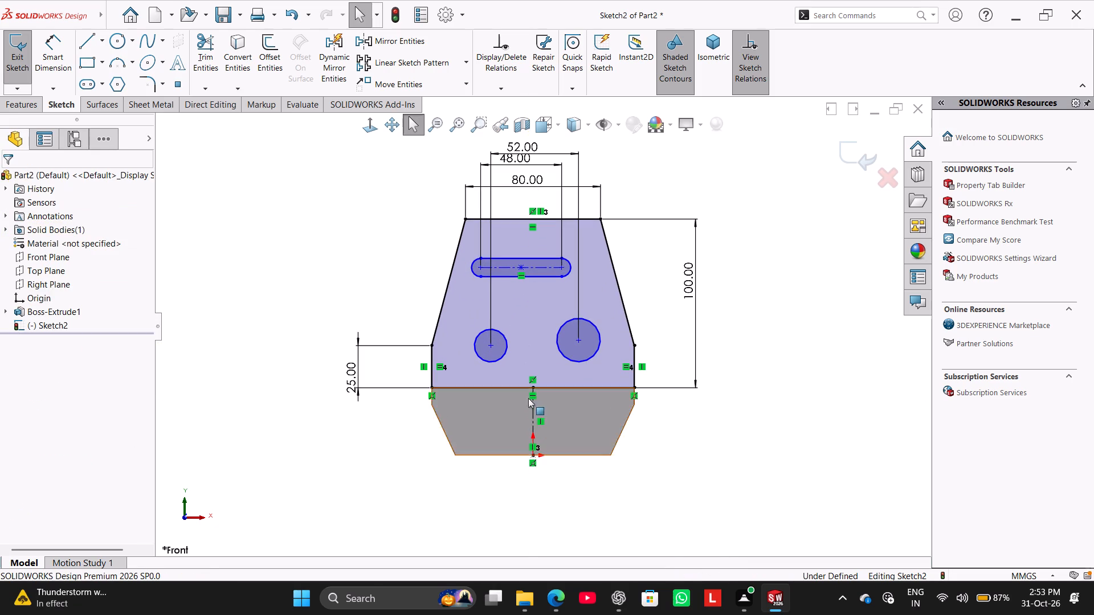
pyautogui.keyDown('ctrl'); pyautogui.click(531, 411); pyautogui.keyUp('ctrl')
pyautogui.keyDown('ctrl'); pyautogui.click(580, 342); pyautogui.keyUp('ctrl')
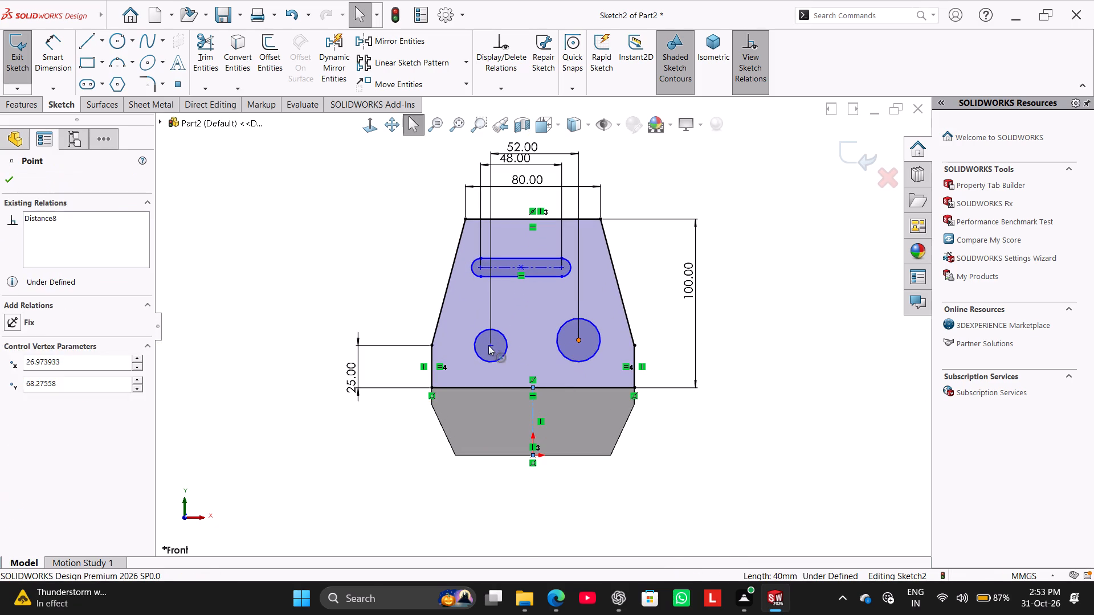
pyautogui.keyDown('ctrl'); pyautogui.click(491, 347); pyautogui.keyUp('ctrl')
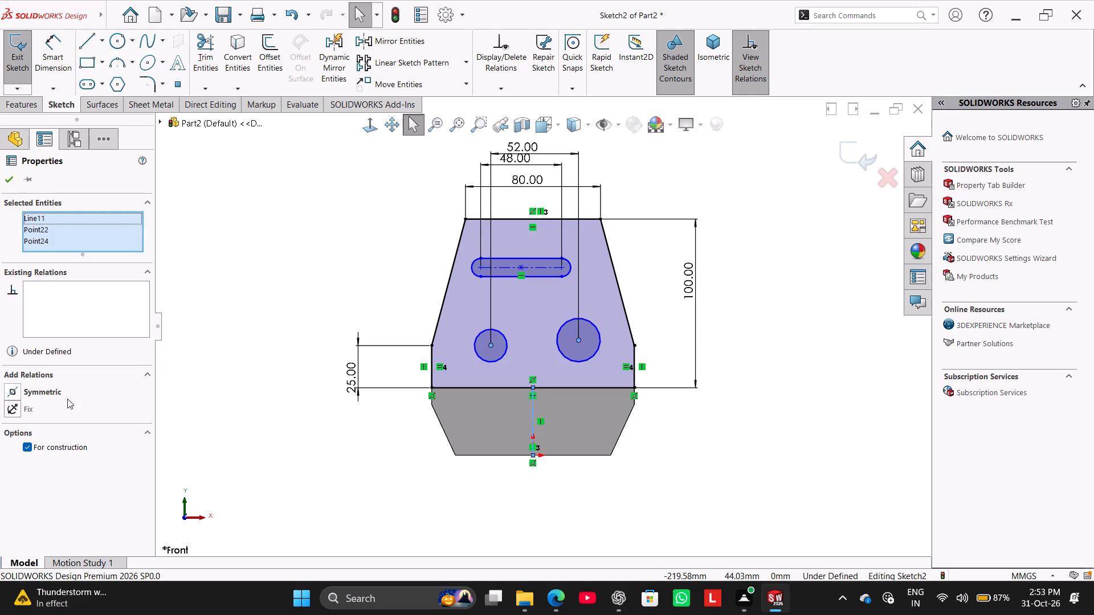
pyautogui.click(40, 393)
pyautogui.click(159, 342)
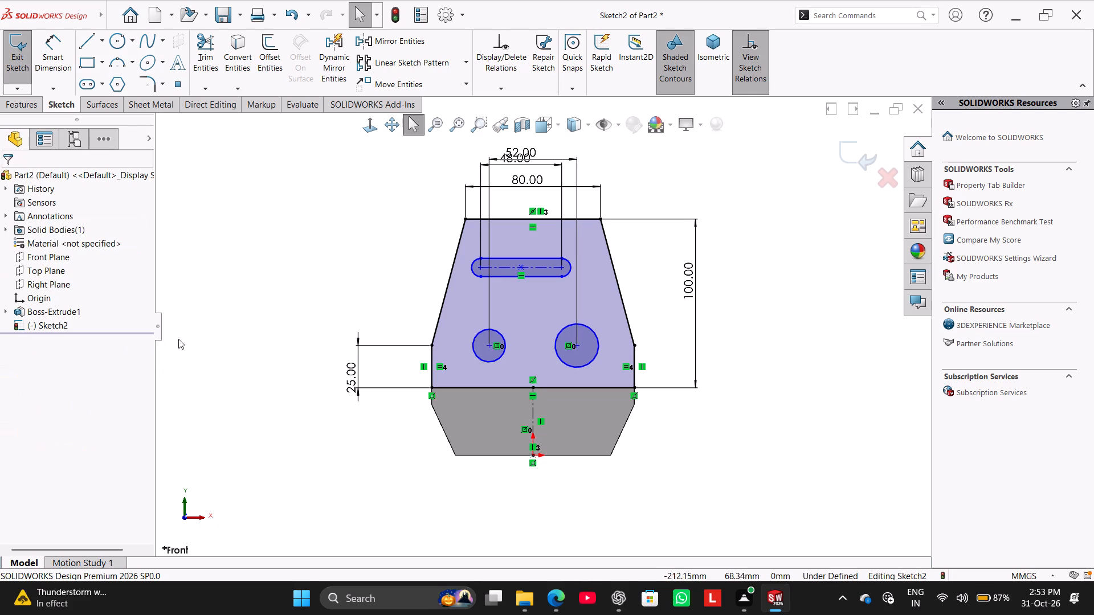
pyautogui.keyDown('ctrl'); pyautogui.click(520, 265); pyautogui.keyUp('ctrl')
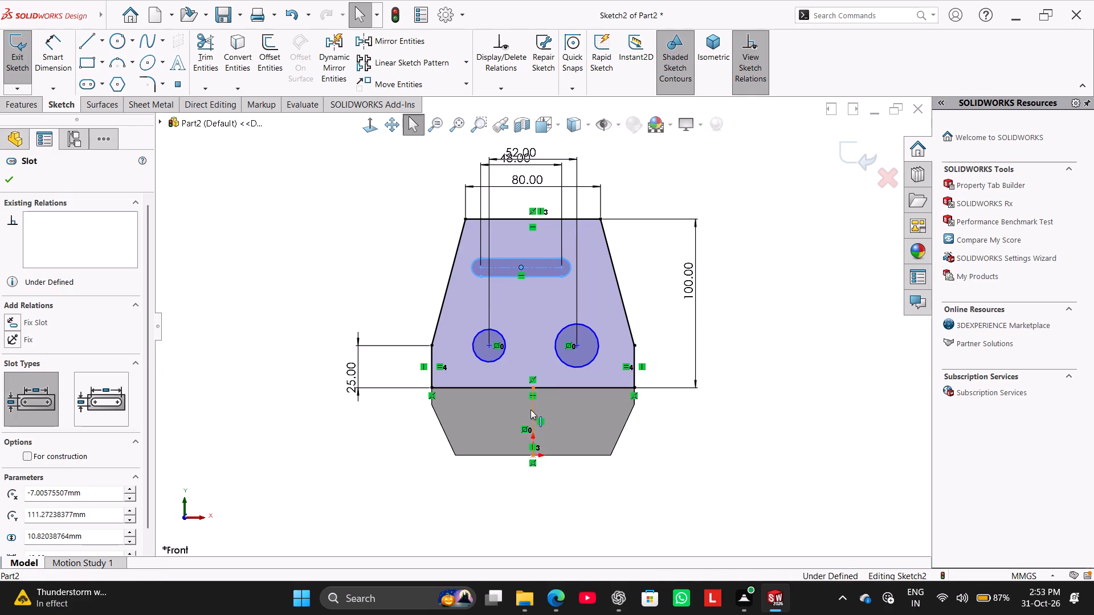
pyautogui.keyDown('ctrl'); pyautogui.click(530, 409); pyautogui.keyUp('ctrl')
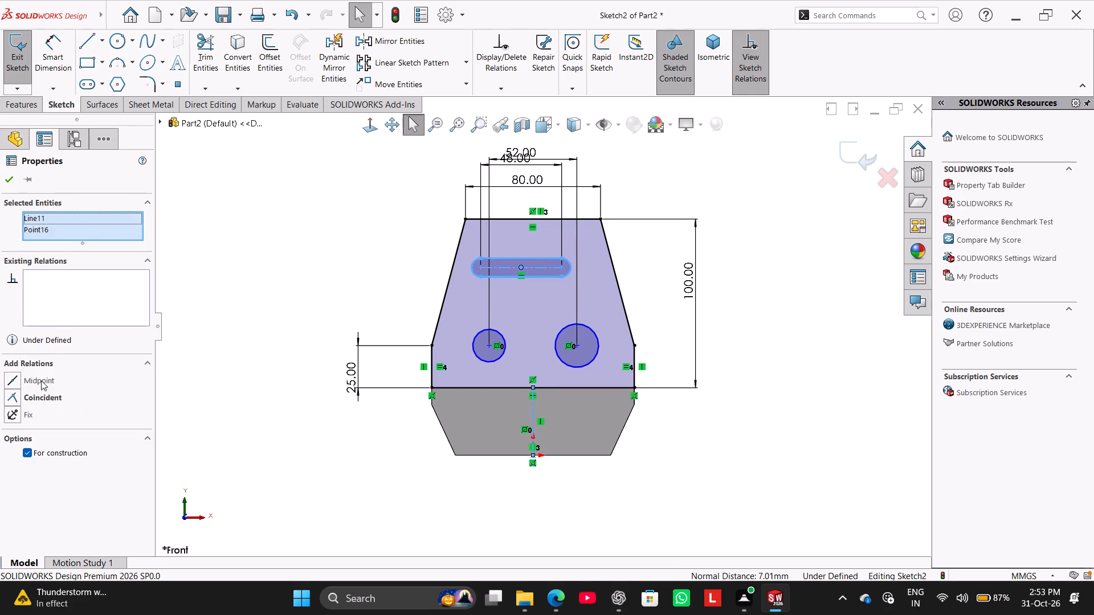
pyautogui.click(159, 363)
# Add a Coincident relation between the slot's centre point and the vertical centerline.
pyautogui.keyDown('ctrl'); pyautogui.click(520, 269); pyautogui.keyUp('ctrl')
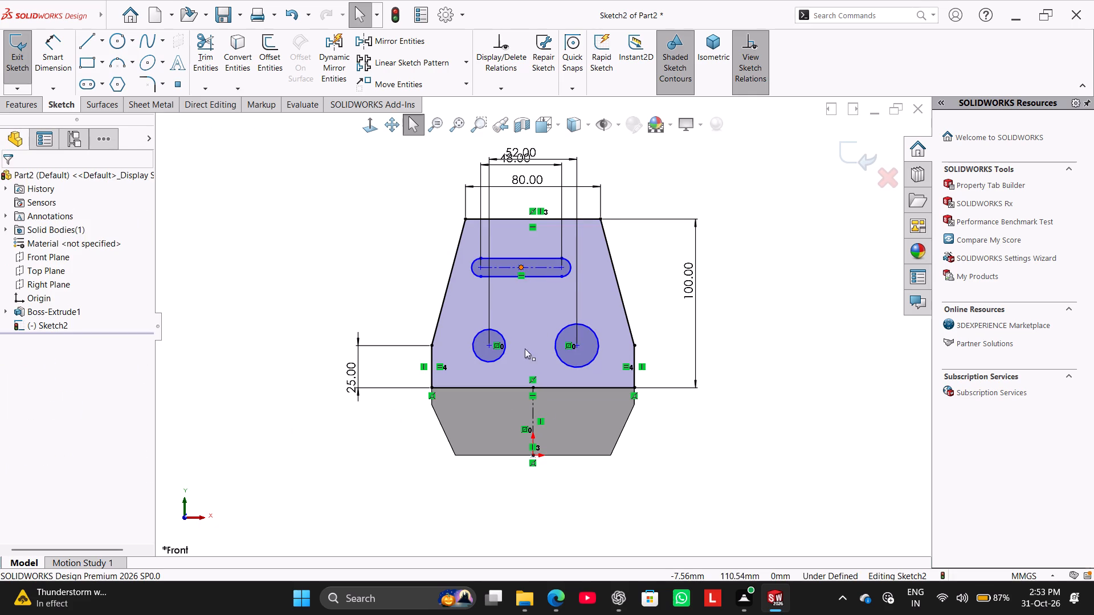
pyautogui.keyDown('ctrl'); pyautogui.click(530, 417); pyautogui.keyUp('ctrl')
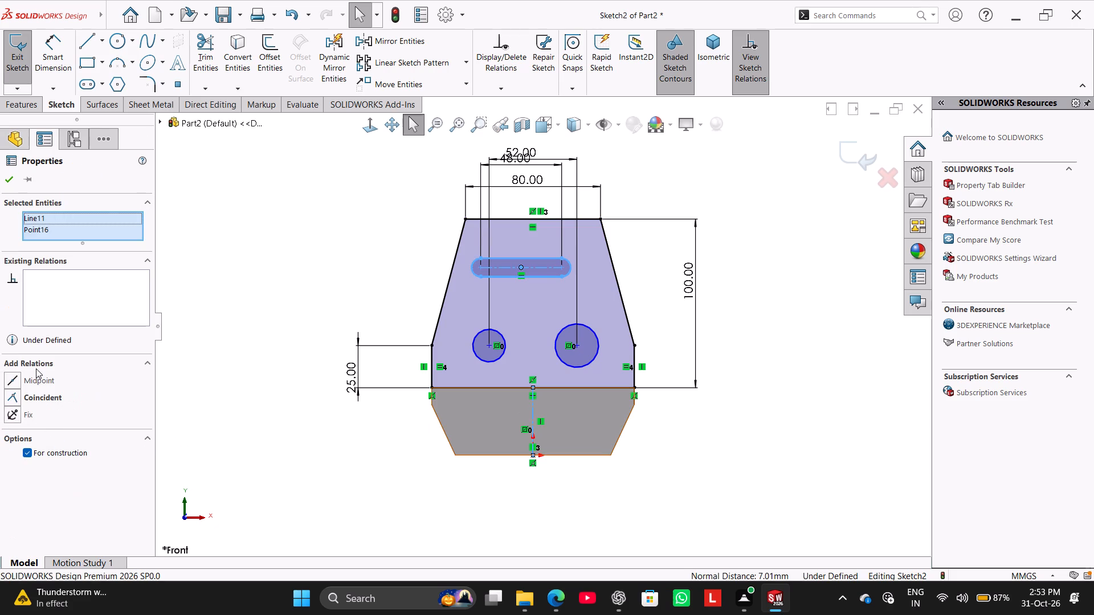
pyautogui.click(46, 397)
pyautogui.click(177, 372)
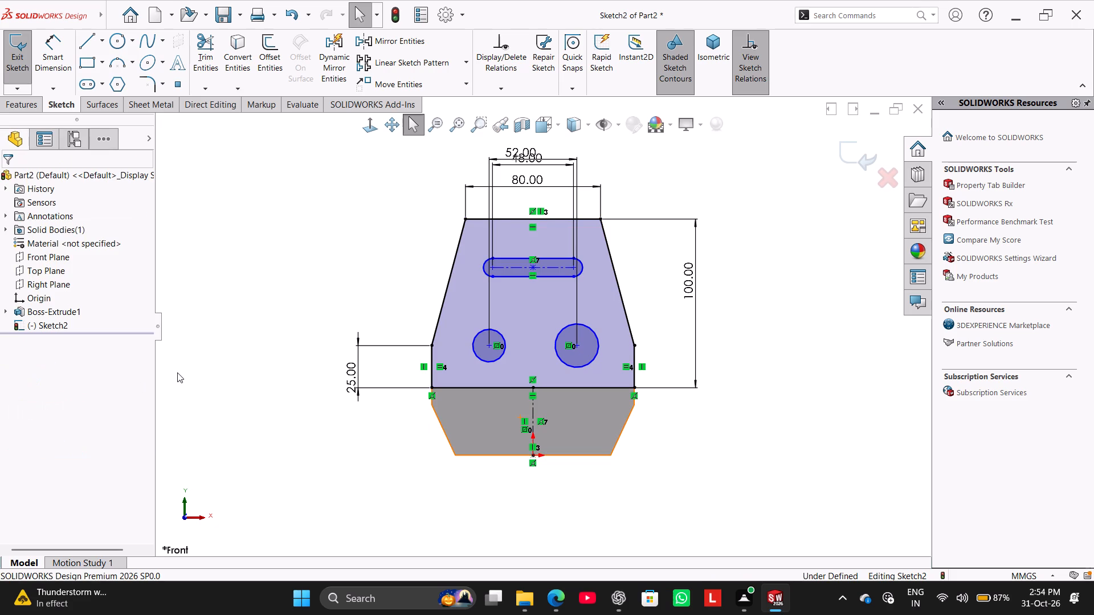
# Dimension the right circle's diameter as 30 mm.
pyautogui.click(63, 59)
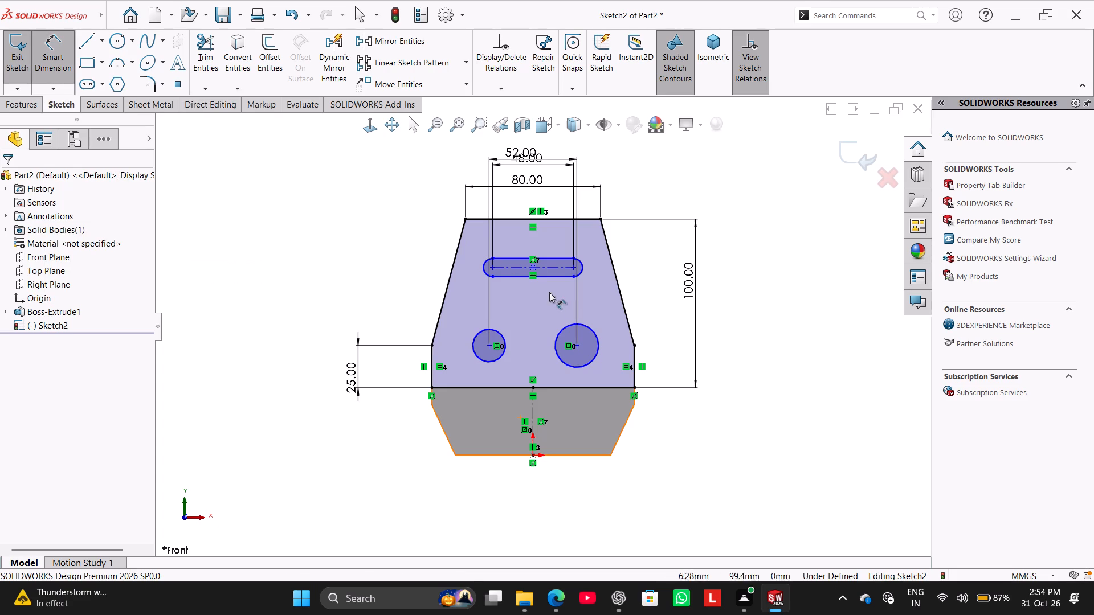
pyautogui.click(593, 329)
pyautogui.click(649, 264)
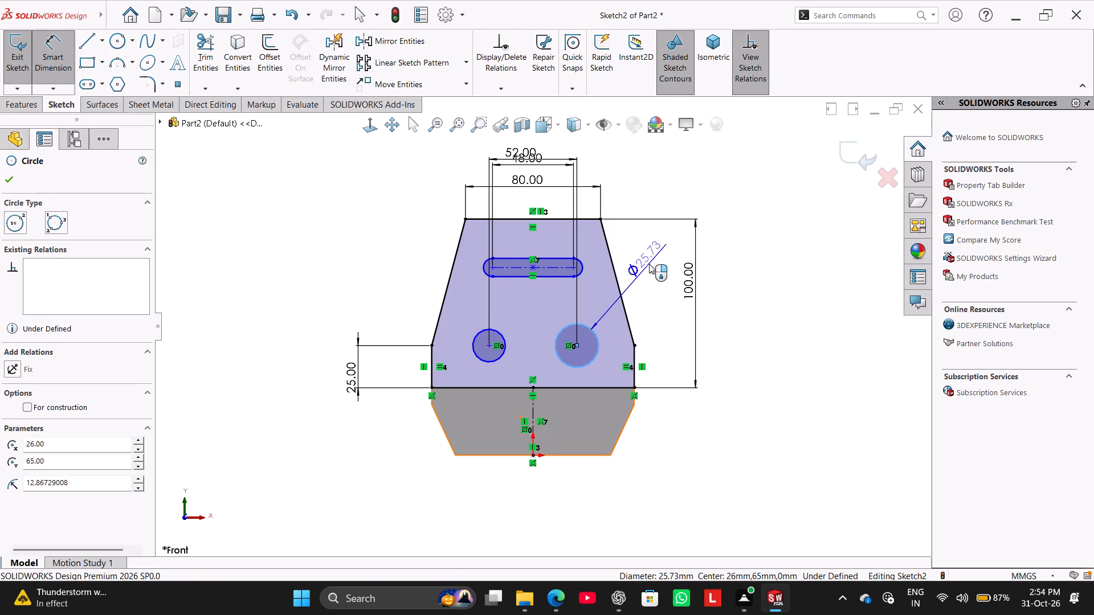
pyautogui.write('30')
pyautogui.press('Return')
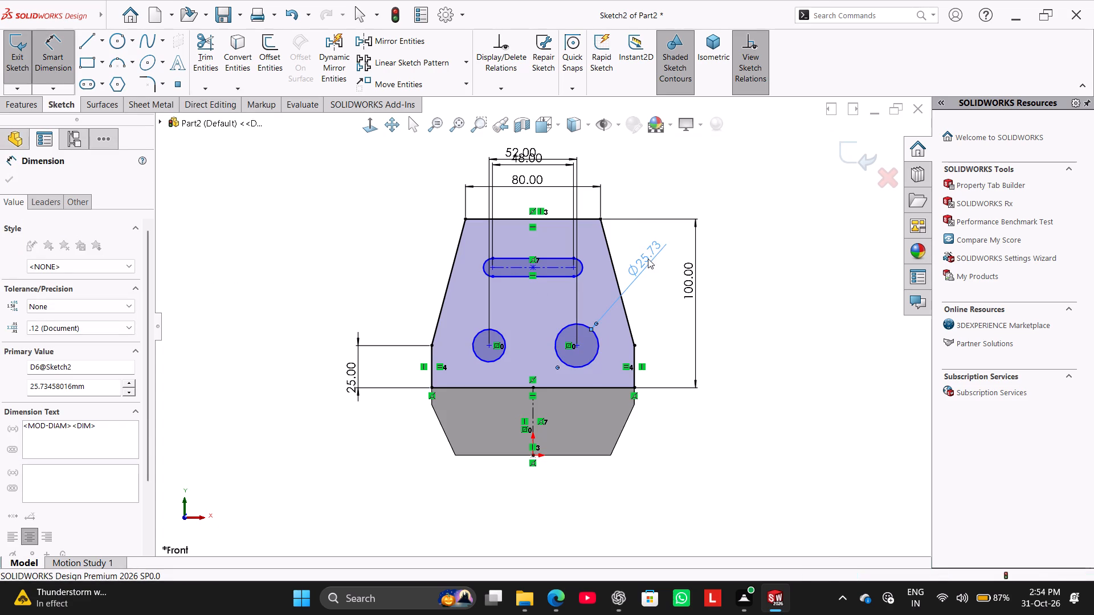
pyautogui.rightClick(771, 271)
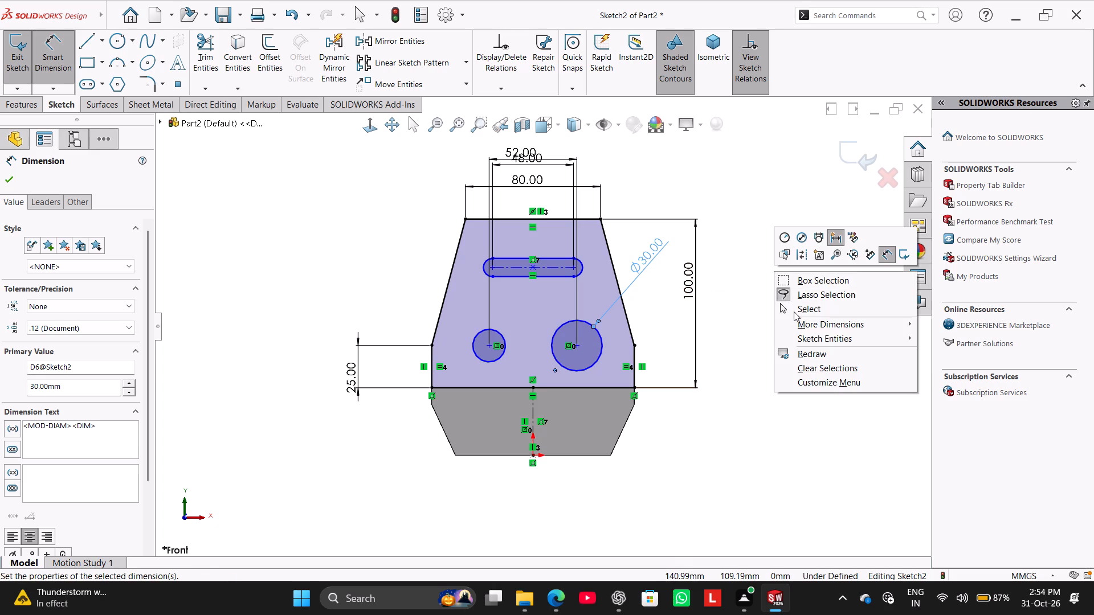
pyautogui.click(794, 309)
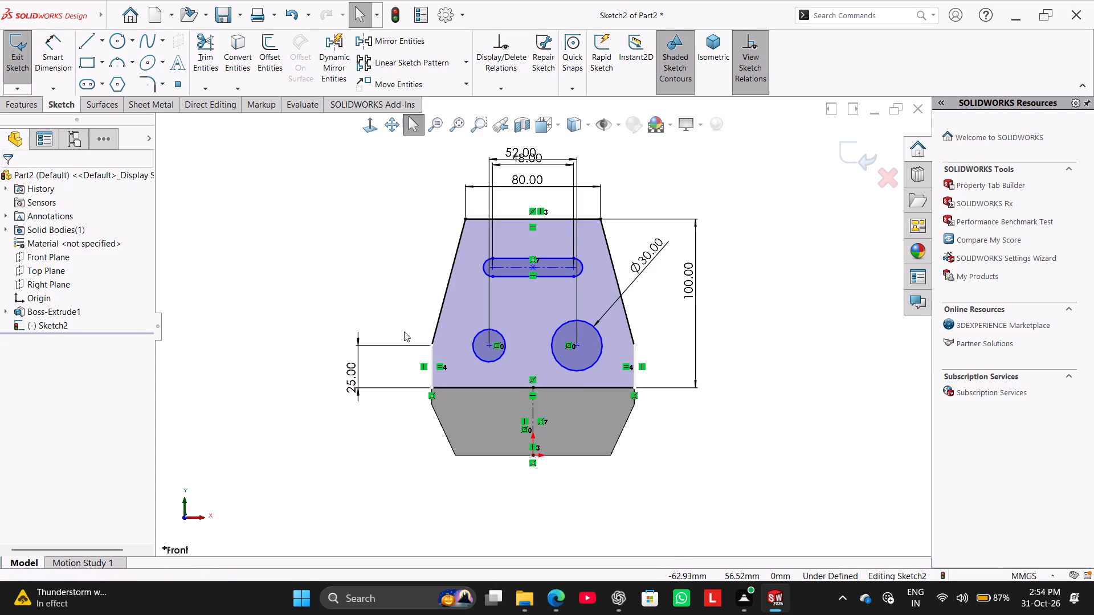
# Add a Symmetric relation between the left and right circles about the vertical centerline.
pyautogui.scroll(1, 368, 293)
pyautogui.scroll(-2, 572, 314)
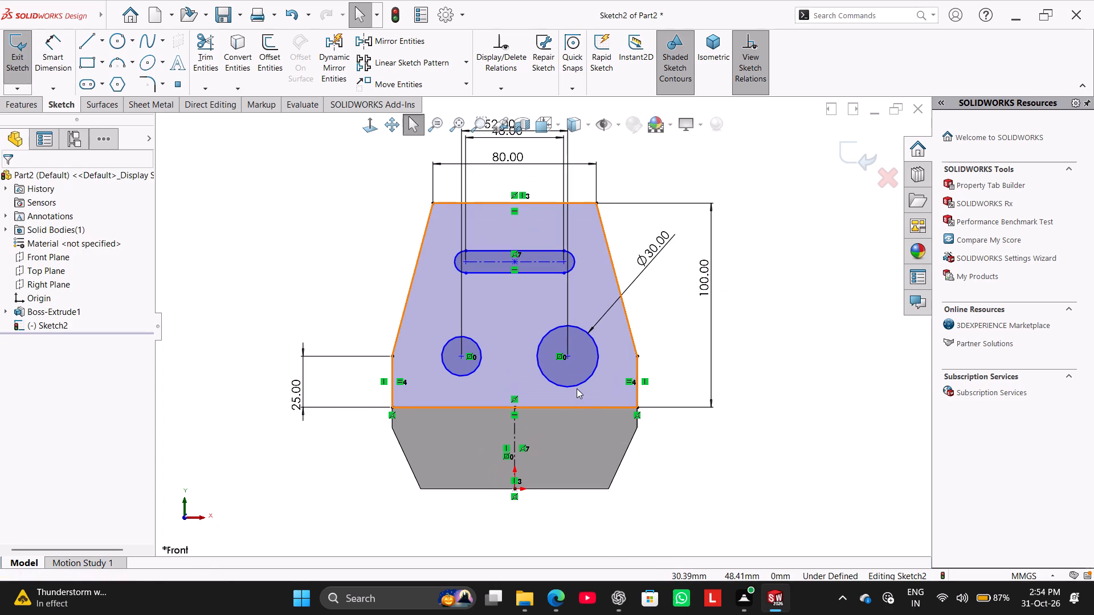
pyautogui.keyDown('ctrl'); pyautogui.click(576, 386); pyautogui.keyUp('ctrl')
pyautogui.keyDown('ctrl'); pyautogui.click(466, 377); pyautogui.keyUp('ctrl')
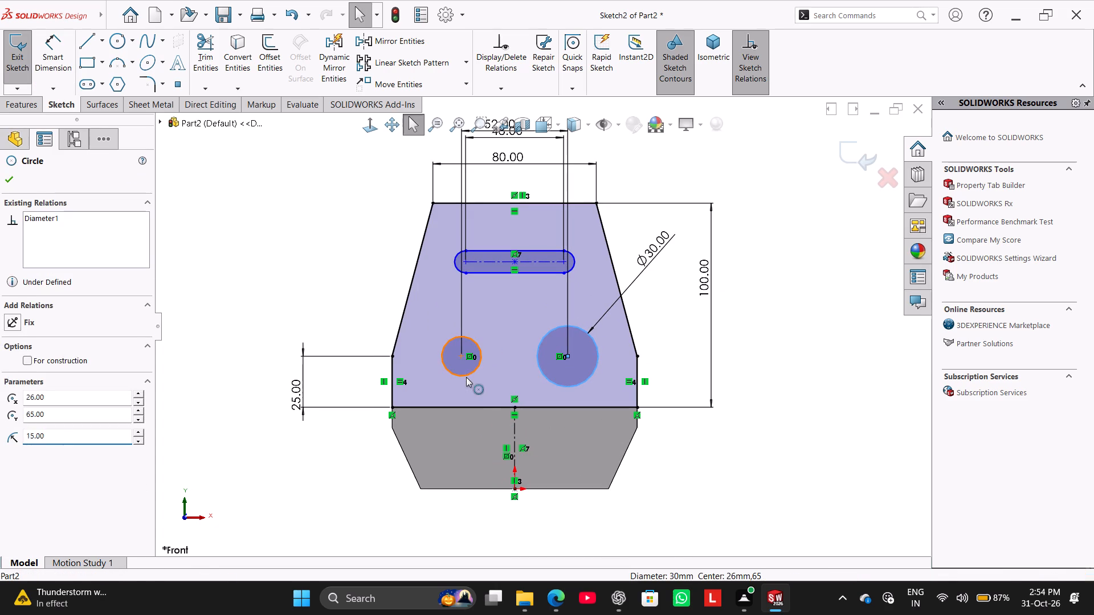
pyautogui.keyDown('ctrl'); pyautogui.click(516, 433); pyautogui.keyUp('ctrl')
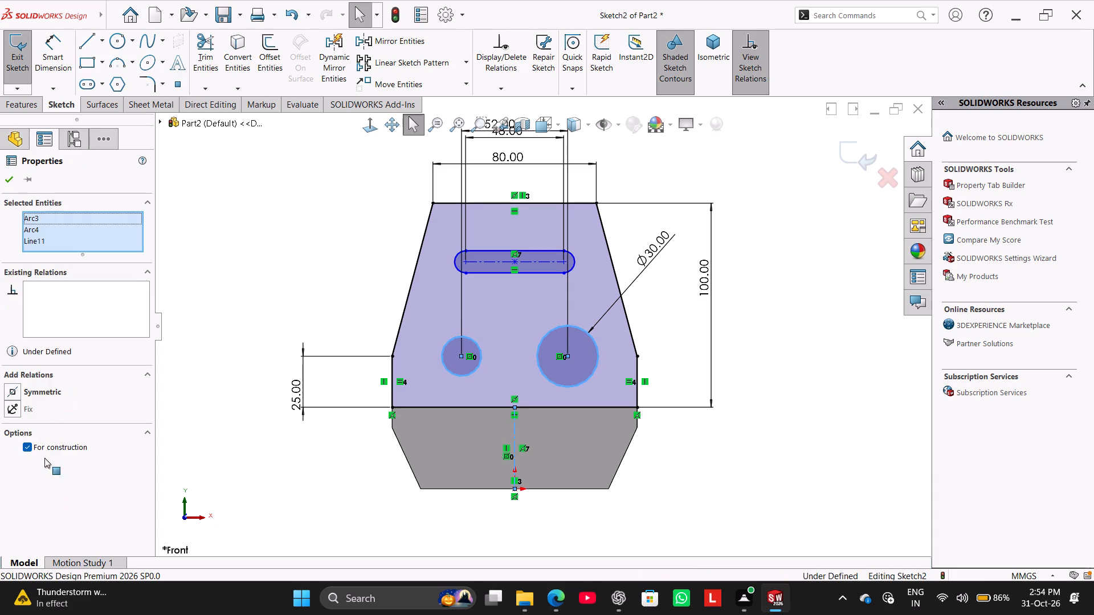
pyautogui.click(37, 395)
pyautogui.click(209, 481)
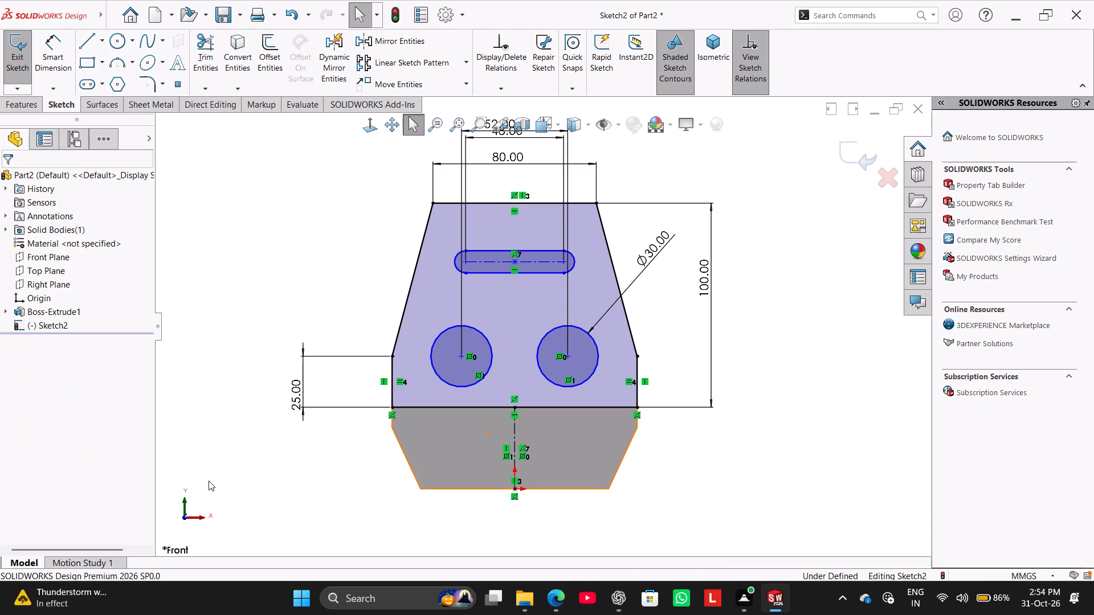
# Draw a horizontal construction line across the profile between the upper ends of its two vertical side edges.
pyautogui.click(101, 42)
pyautogui.click(103, 75)
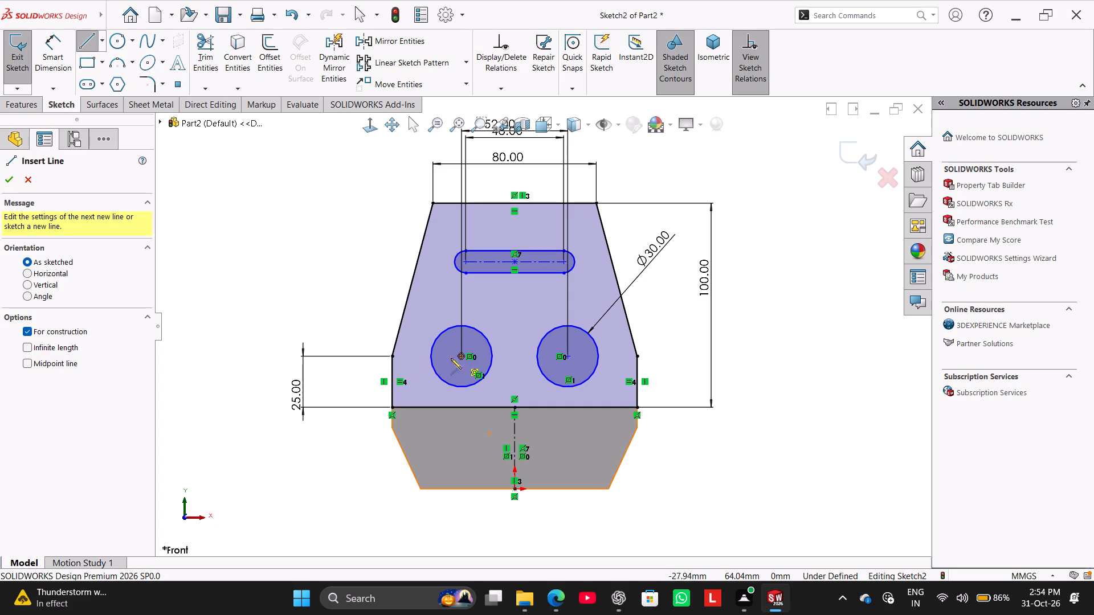
pyautogui.click(391, 358)
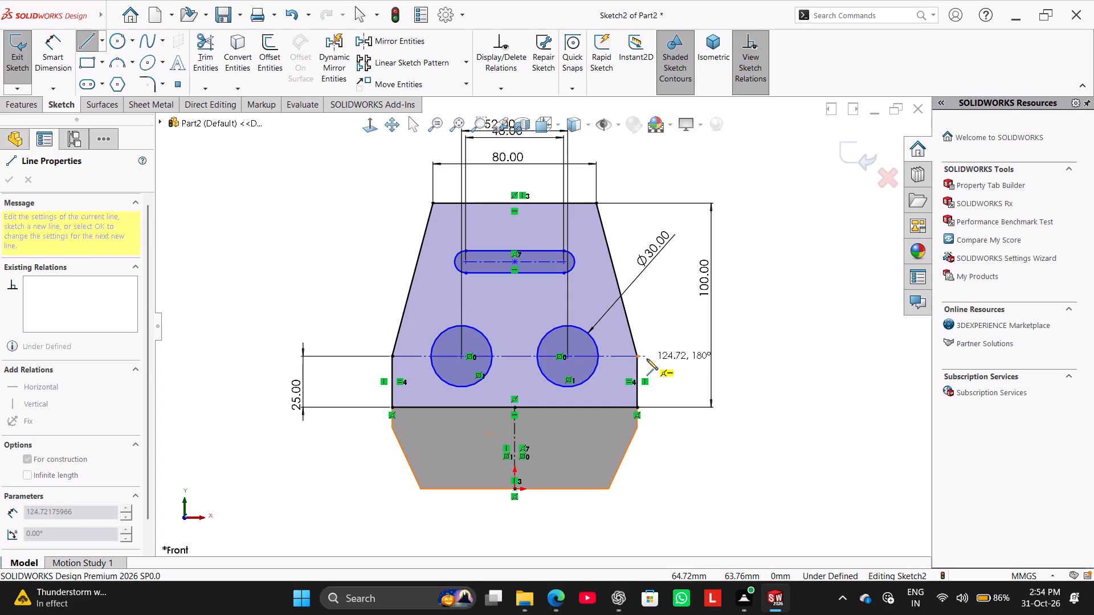
pyautogui.click(638, 358)
pyautogui.rightClick(651, 322)
pyautogui.click(667, 331)
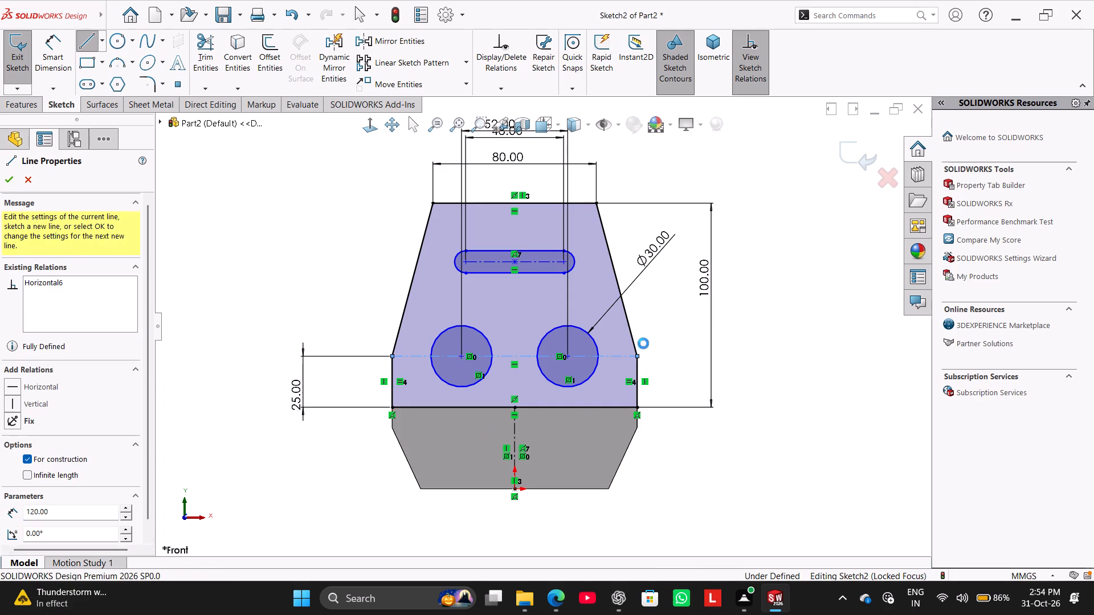
# Add a Coincident relation between the right circle's centre and the horizontal construction line.
pyautogui.keyDown('ctrl'); pyautogui.click(567, 357); pyautogui.keyUp('ctrl')
pyautogui.keyDown('ctrl'); pyautogui.click(582, 356); pyautogui.keyUp('ctrl')
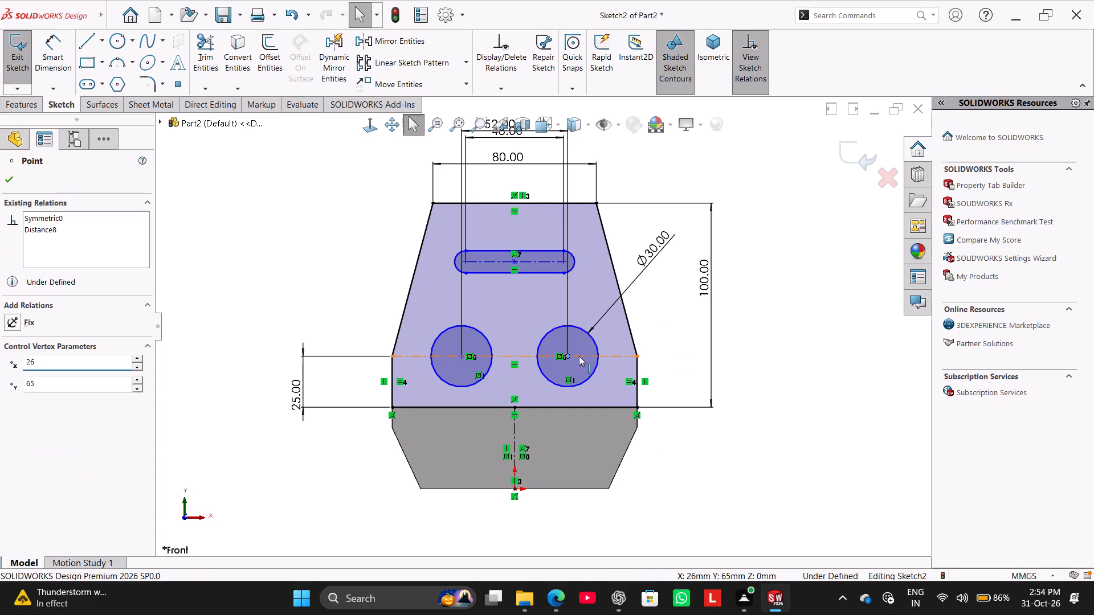
pyautogui.click(42, 398)
pyautogui.click(151, 292)
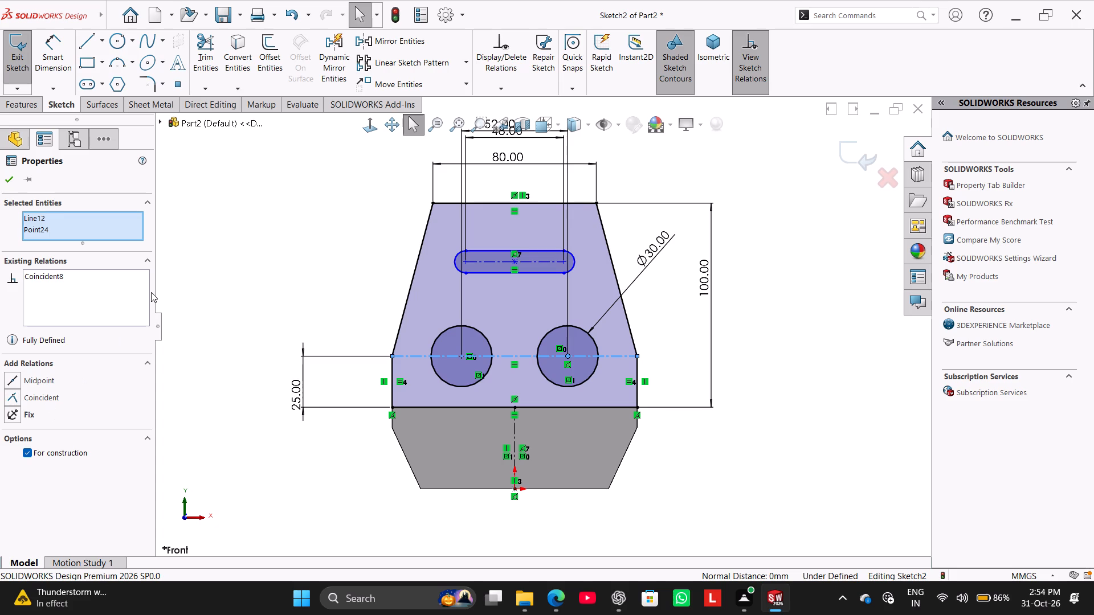
pyautogui.click(202, 261)
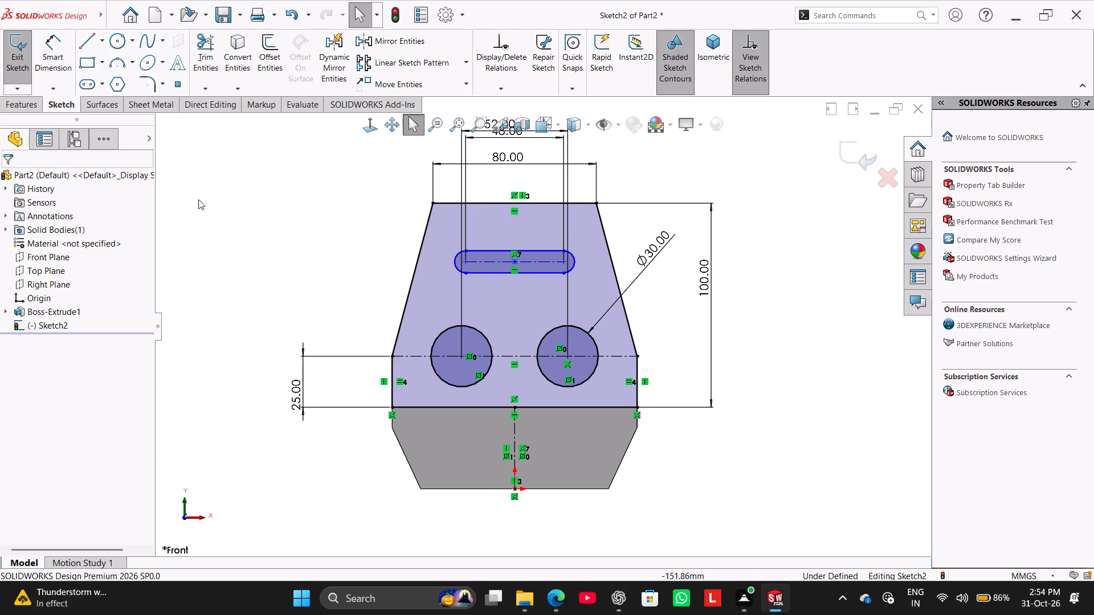
# Dimension the slot's end arc radius as 15 mm.
pyautogui.click(62, 47)
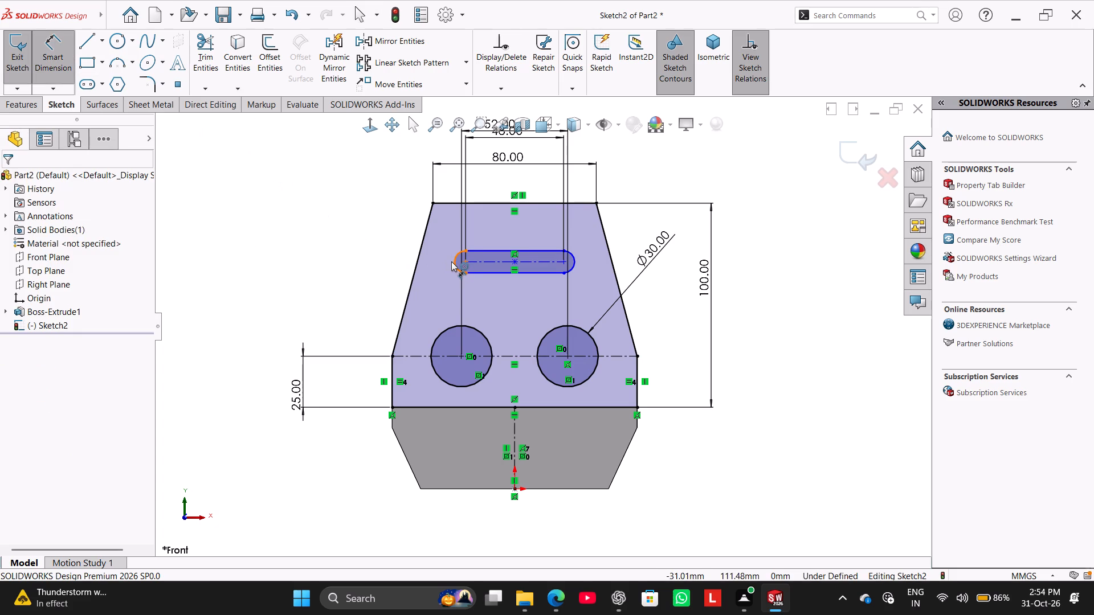
pyautogui.click(451, 261)
pyautogui.click(364, 210)
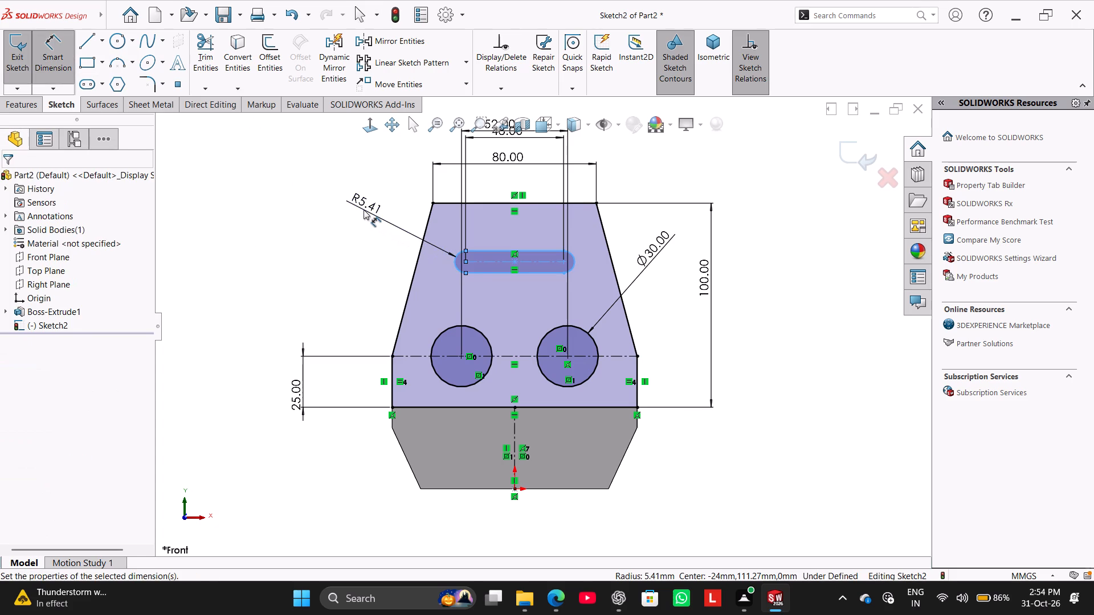
pyautogui.write('15')
pyautogui.press('Return')
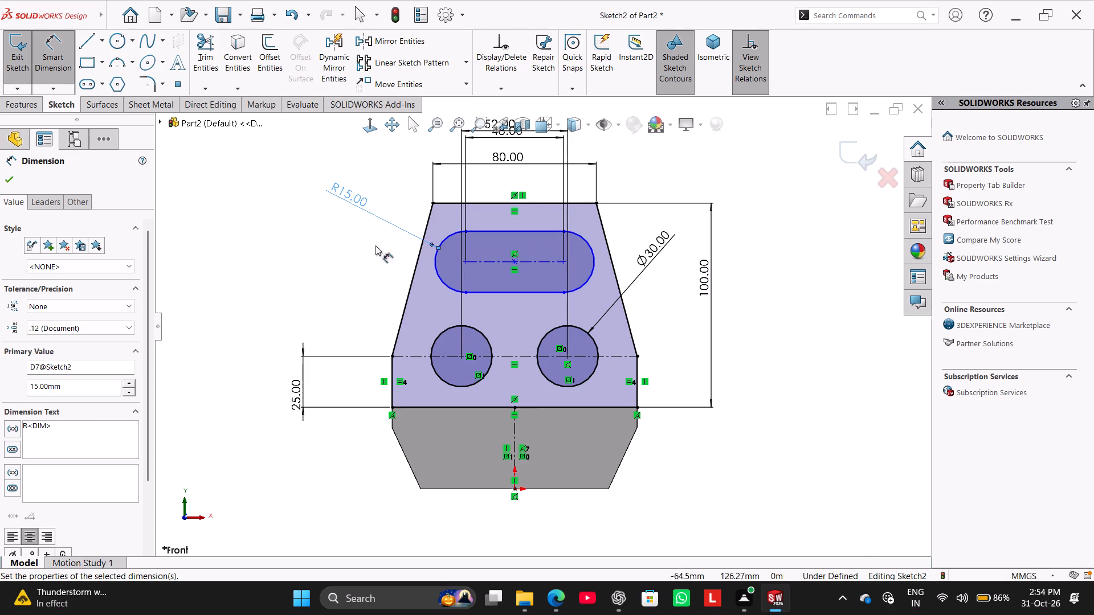
pyautogui.rightClick(300, 268)
pyautogui.click(336, 305)
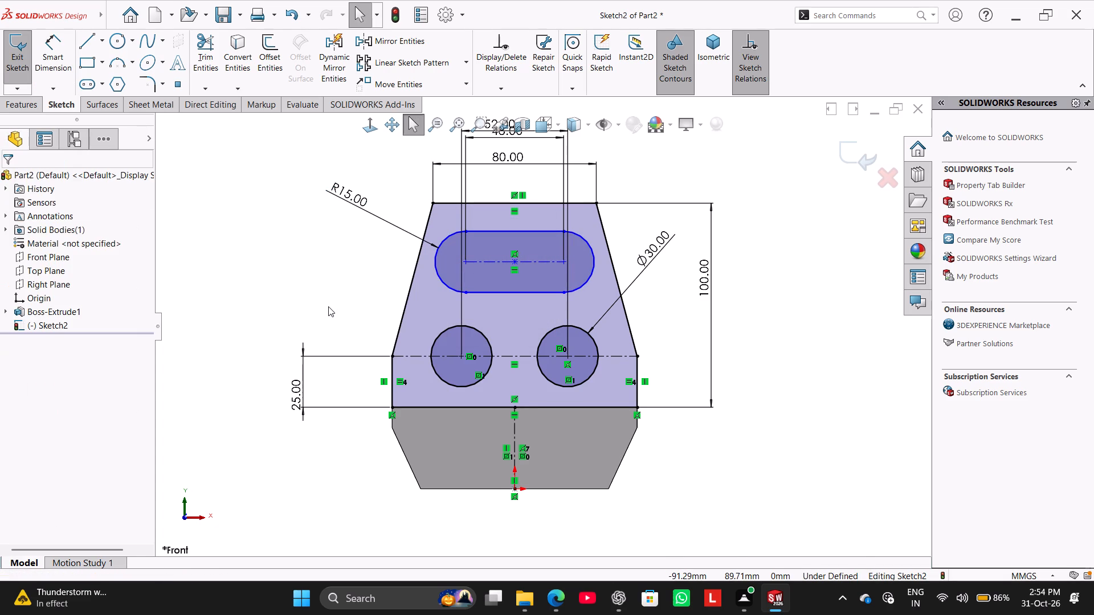
# Dimension the slot's centerline height above the profile's bottom edge as 70 mm.
pyautogui.click(51, 65)
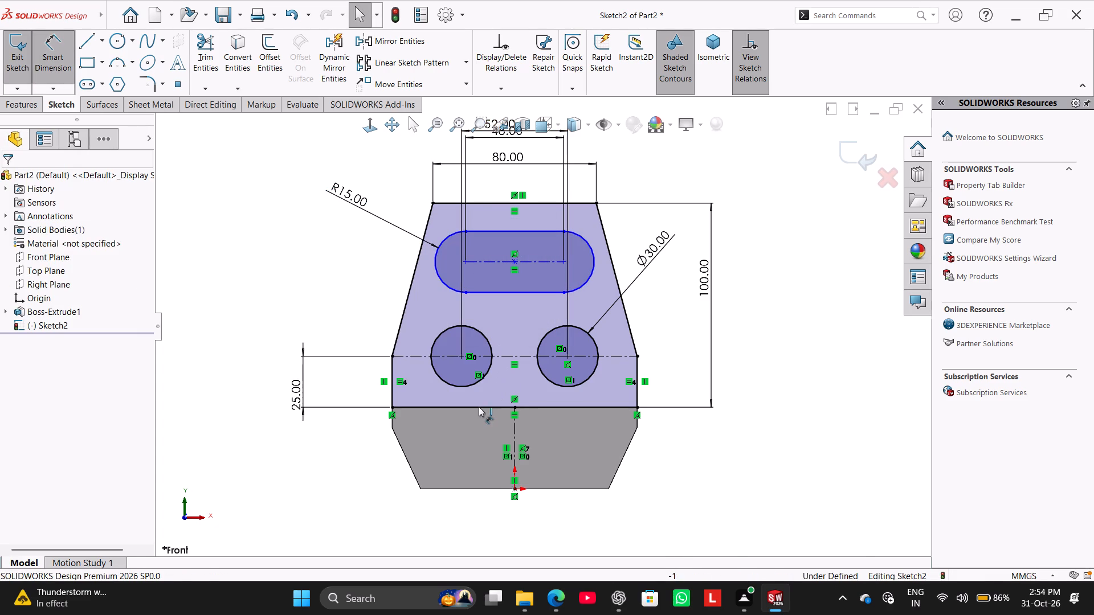
pyautogui.click(474, 408)
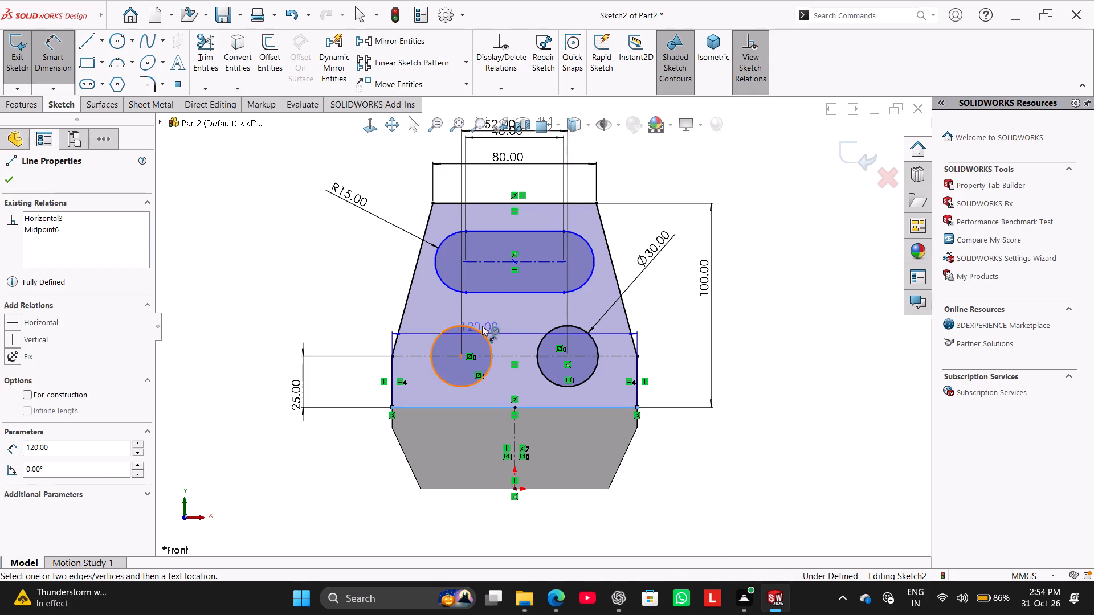
pyautogui.click(536, 260)
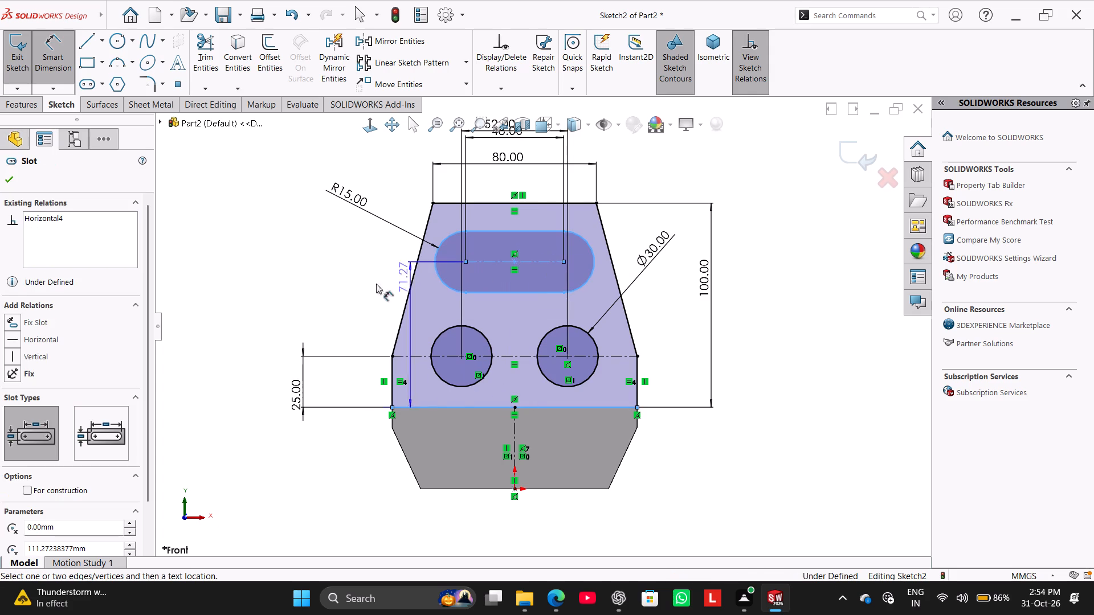
pyautogui.click(338, 296)
pyautogui.write('70')
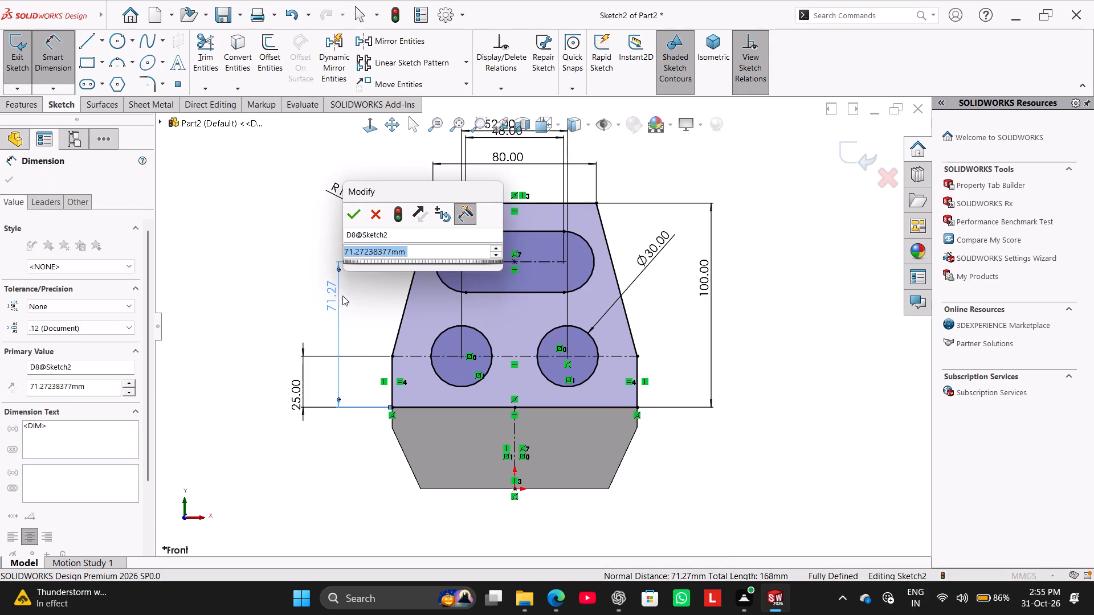
pyautogui.press('Return')
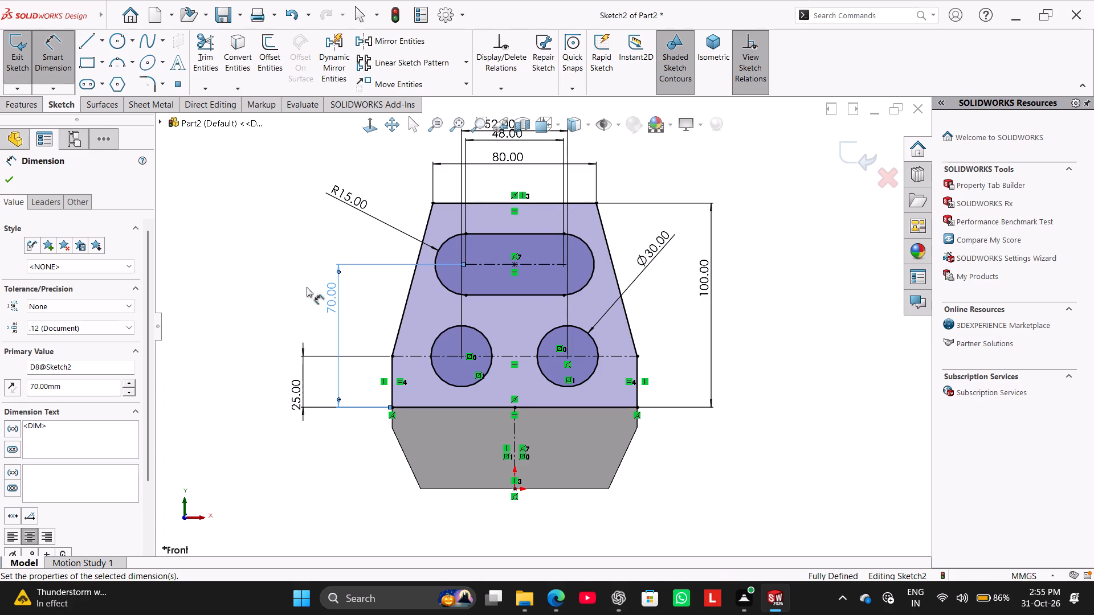
# Extrude the second profile as a blind boss 120 mm deep in the reversed direction, merged with the base body.
pyautogui.click(21, 105)
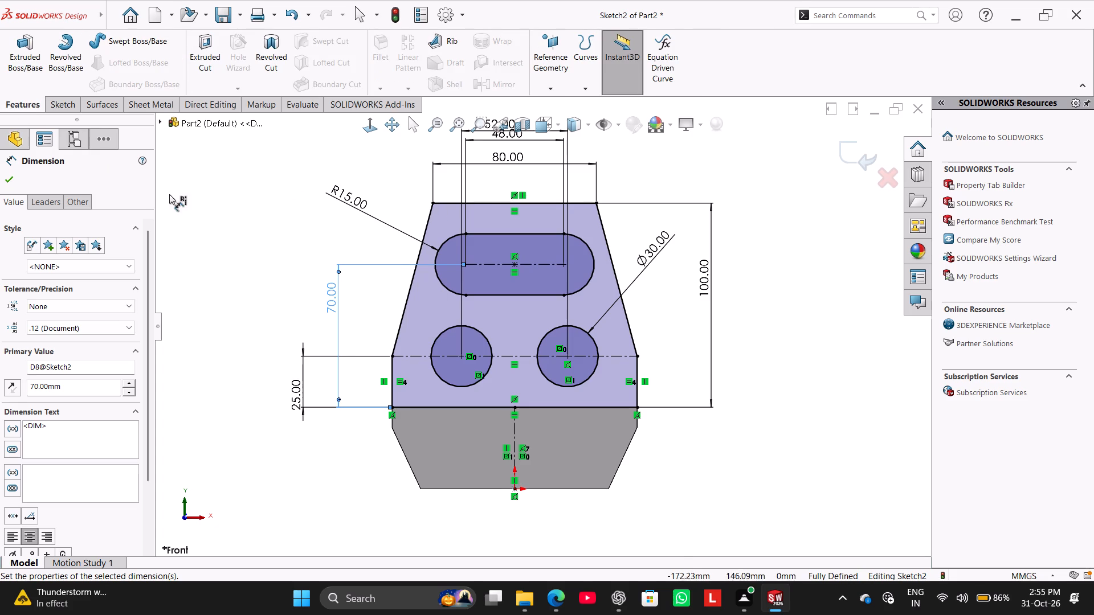
pyautogui.moveTo(259, 231); pyautogui.dragTo(225, 268, button='middle')
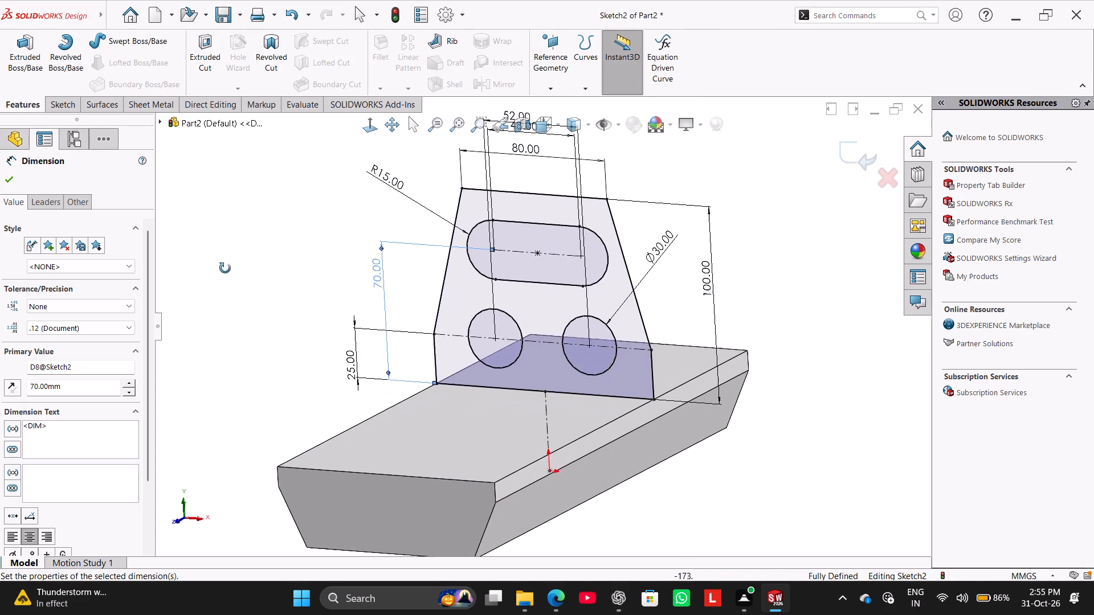
pyautogui.moveTo(225, 268); pyautogui.dragTo(205, 285, button='middle')
pyautogui.click(19, 68)
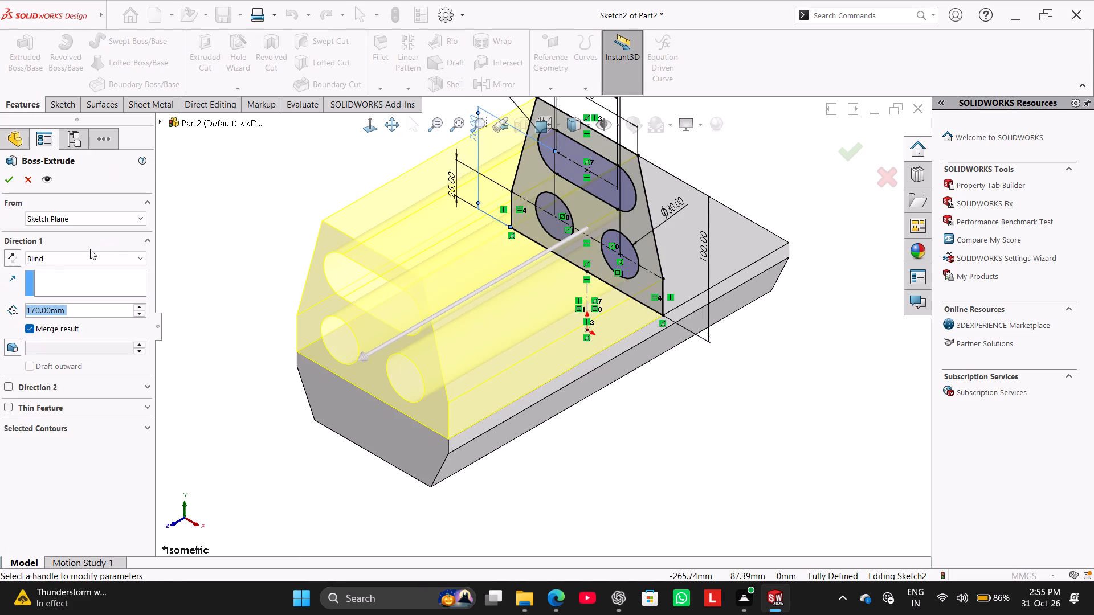
pyautogui.click(11, 256)
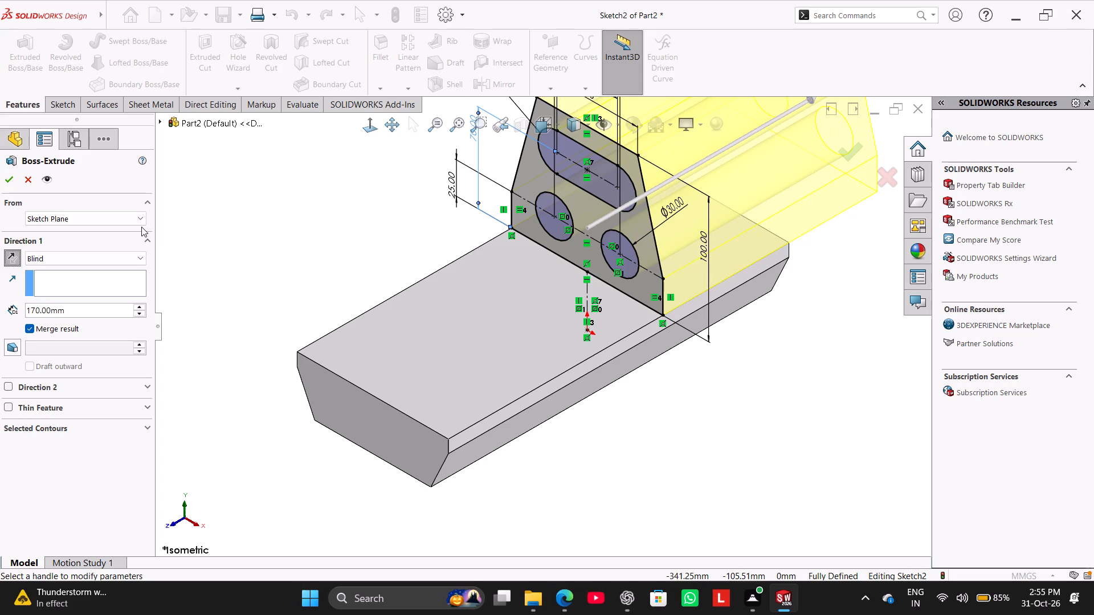
pyautogui.write('29')
pyautogui.doubleClick(97, 314)
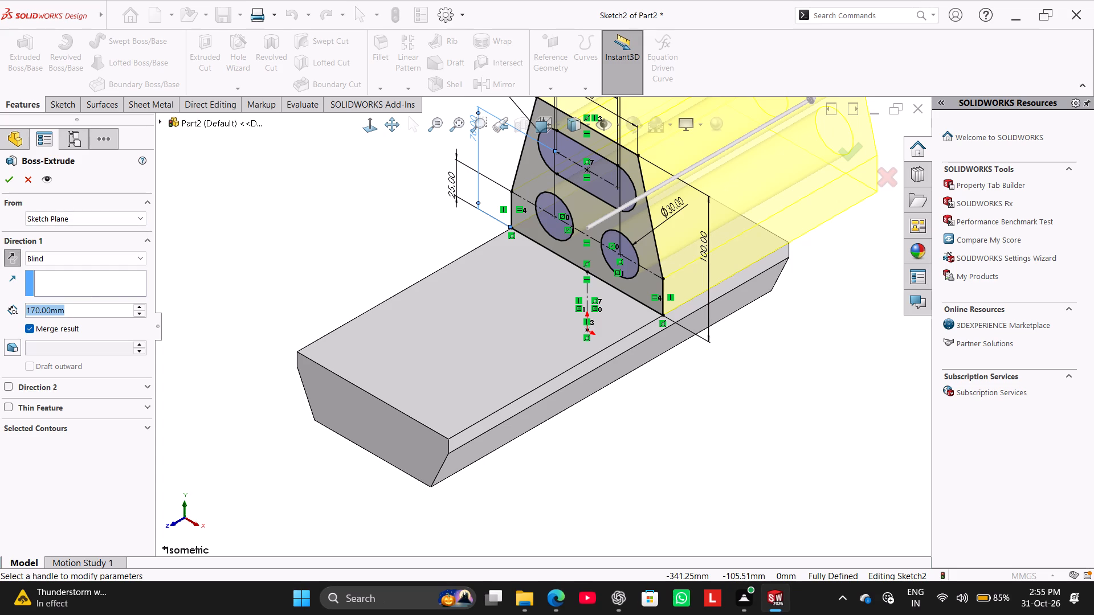
pyautogui.write('290')
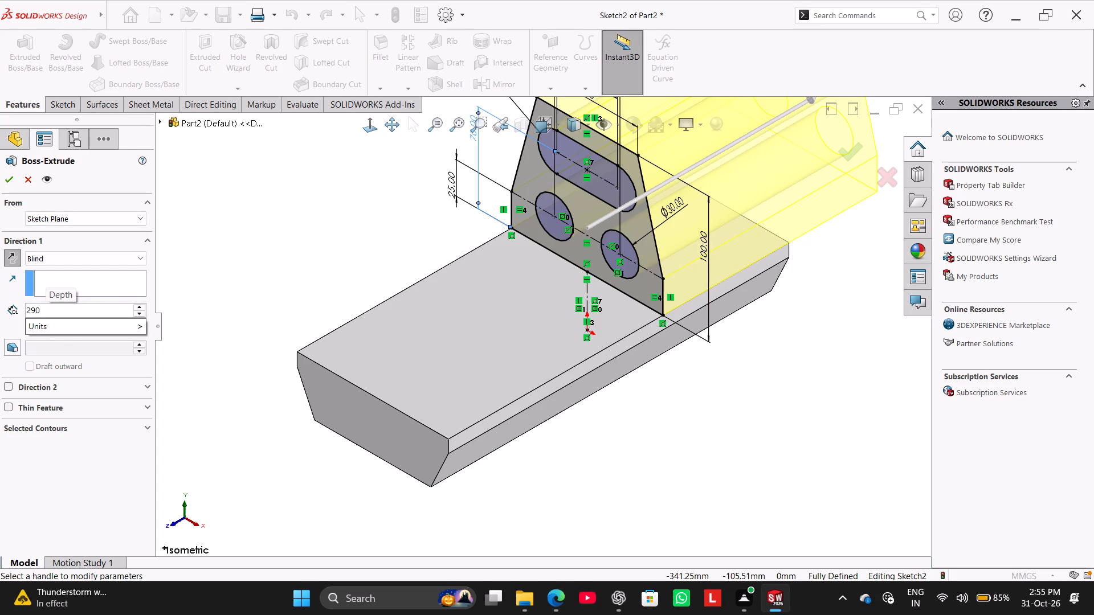
pyautogui.press('-')
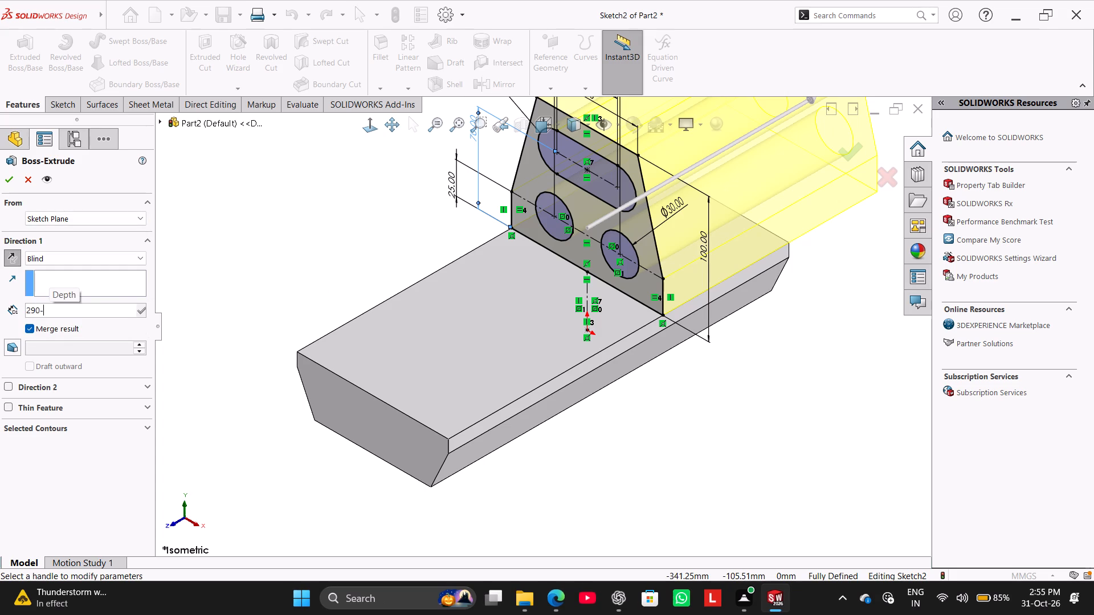
pyautogui.write('17')
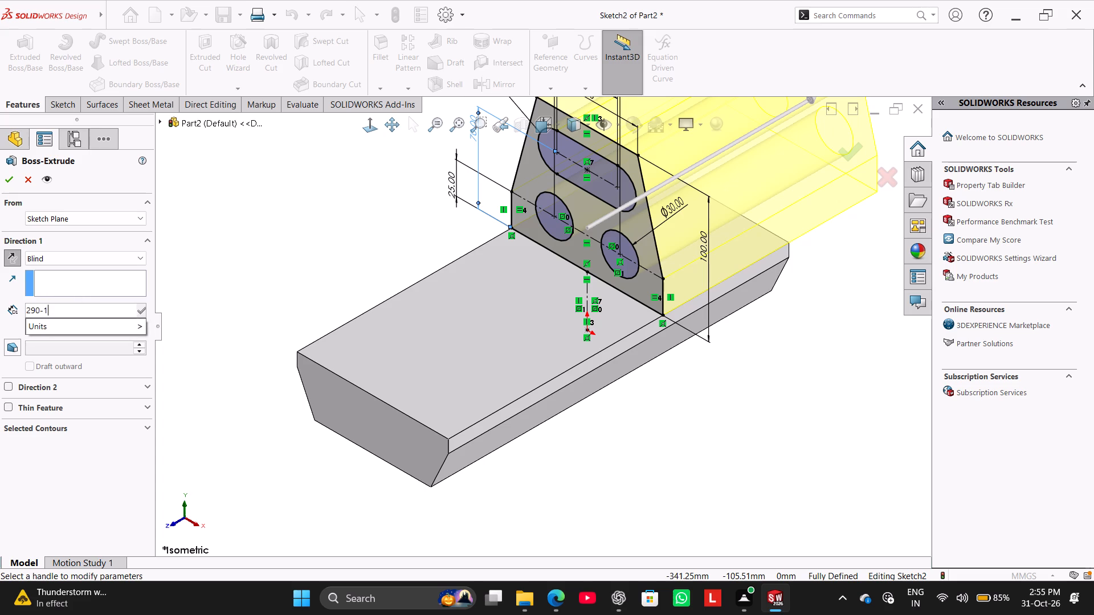
pyautogui.press('0')
pyautogui.press('Return')
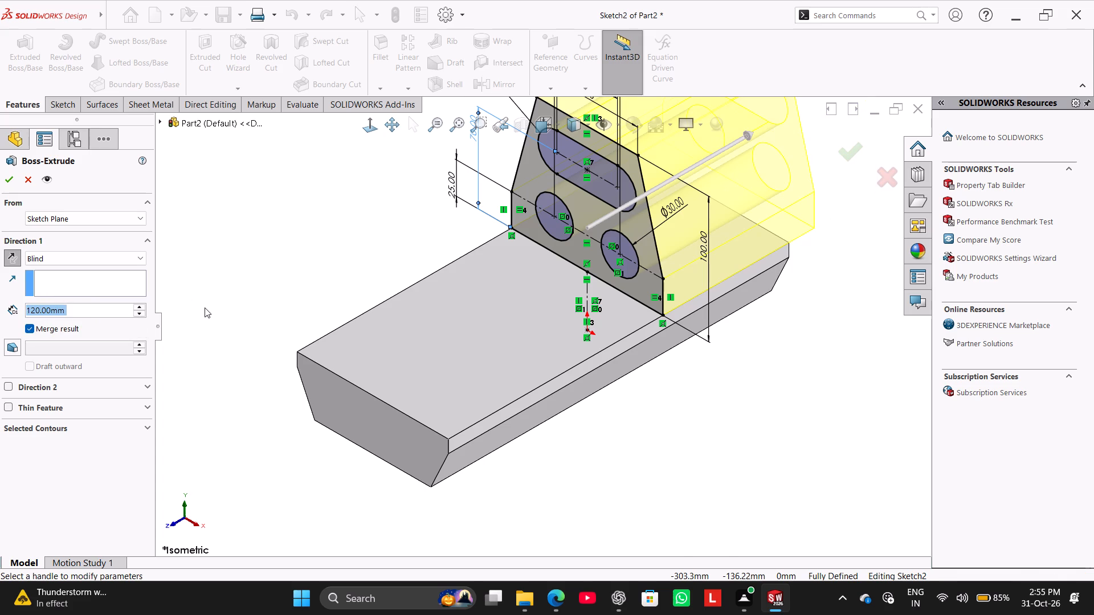
pyautogui.click(206, 255)
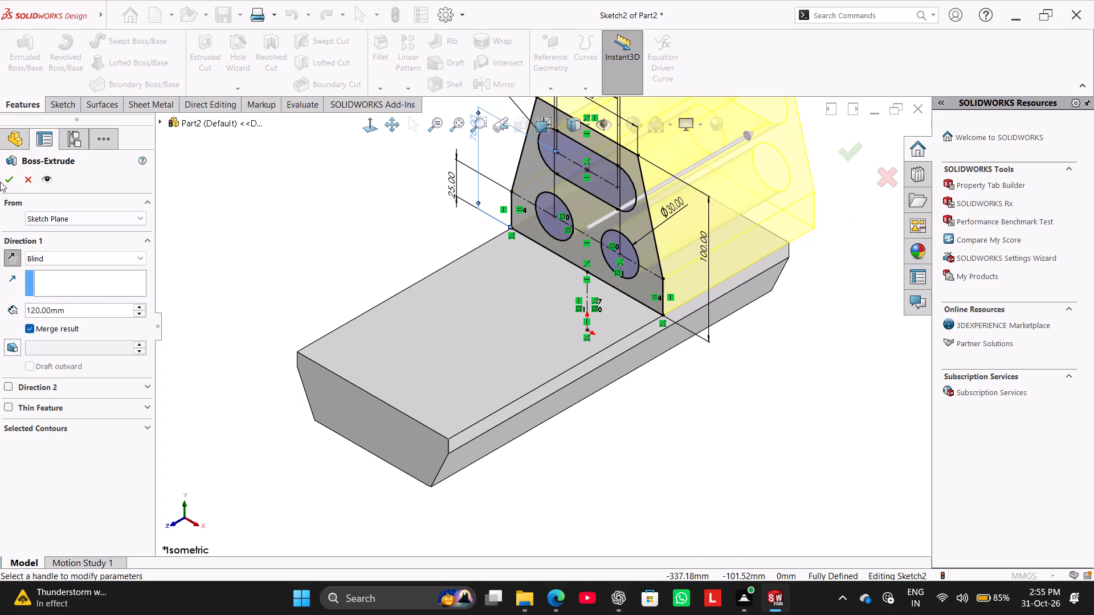
pyautogui.click(8, 175)
pyautogui.click(235, 204)
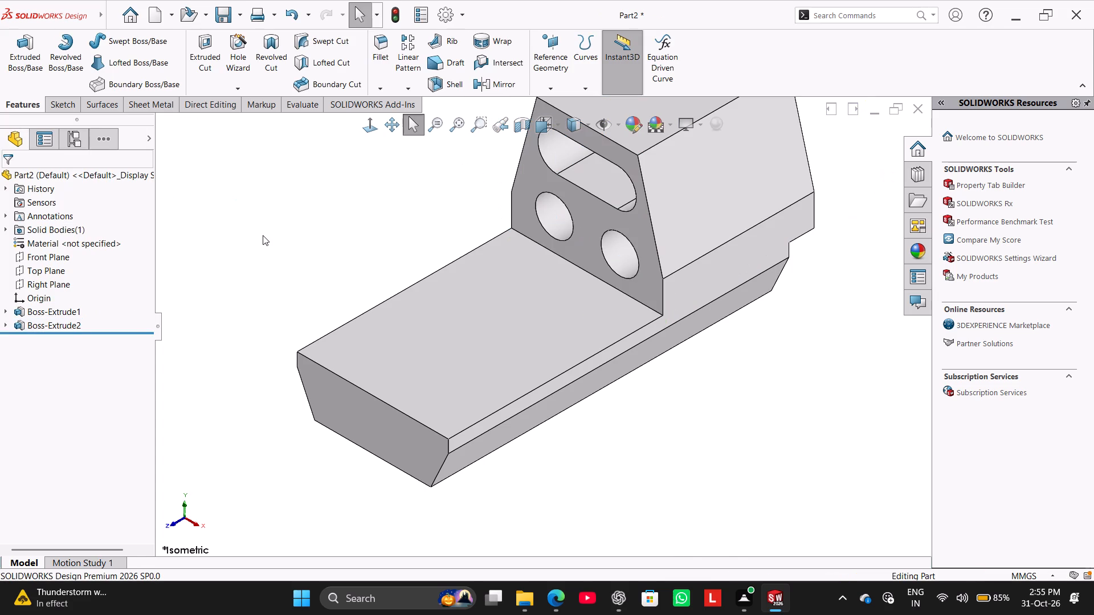
# Open a new sketch on the base body's rear end face, below the slotted block.
pyautogui.moveTo(261, 239); pyautogui.dragTo(224, 196, button='middle')
pyautogui.moveTo(201, 251); pyautogui.dragTo(314, 181, button='right')
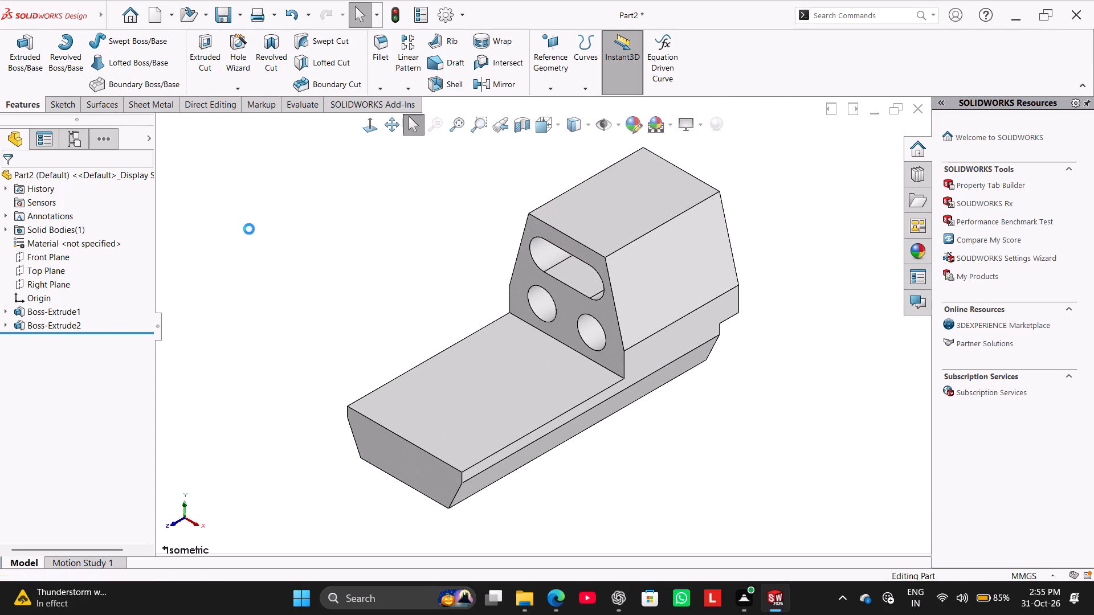
pyautogui.click(249, 229)
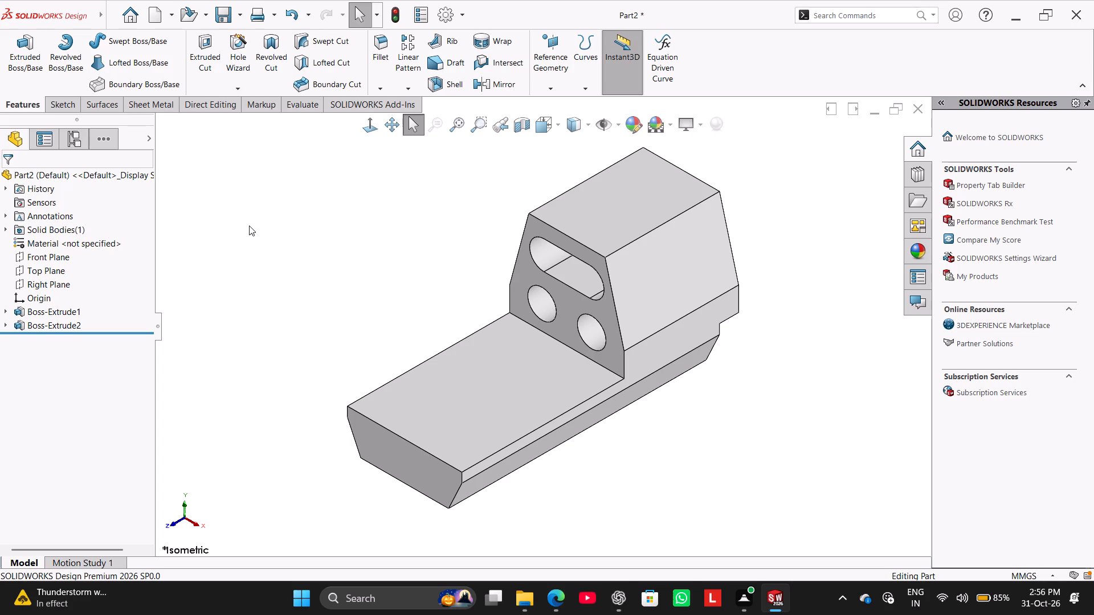
pyautogui.moveTo(397, 270); pyautogui.dragTo(301, 251, button='middle')
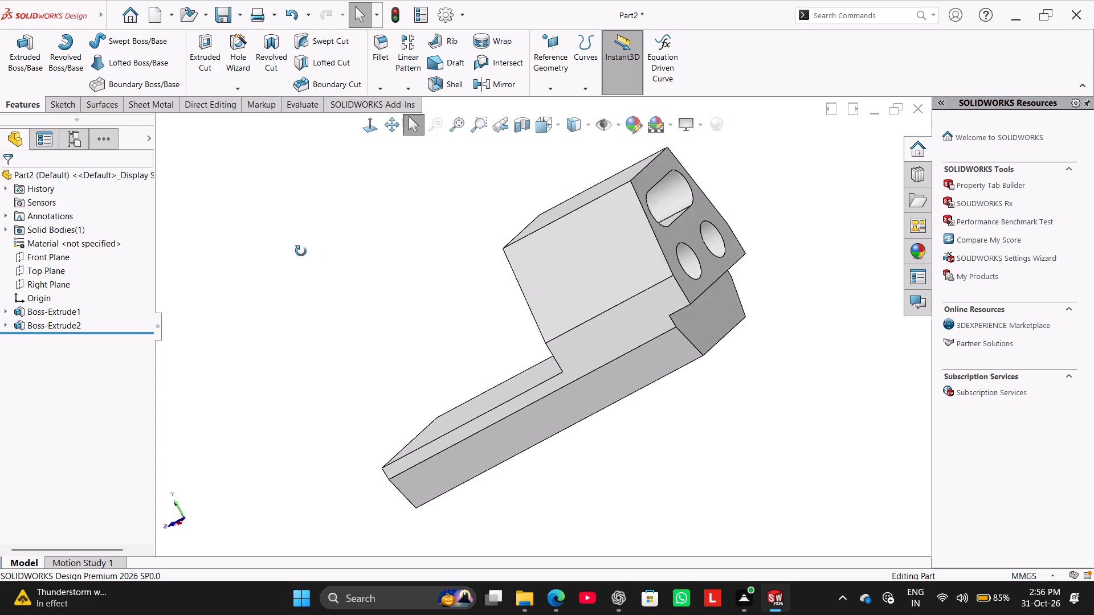
pyautogui.moveTo(301, 251); pyautogui.dragTo(245, 266, button='middle')
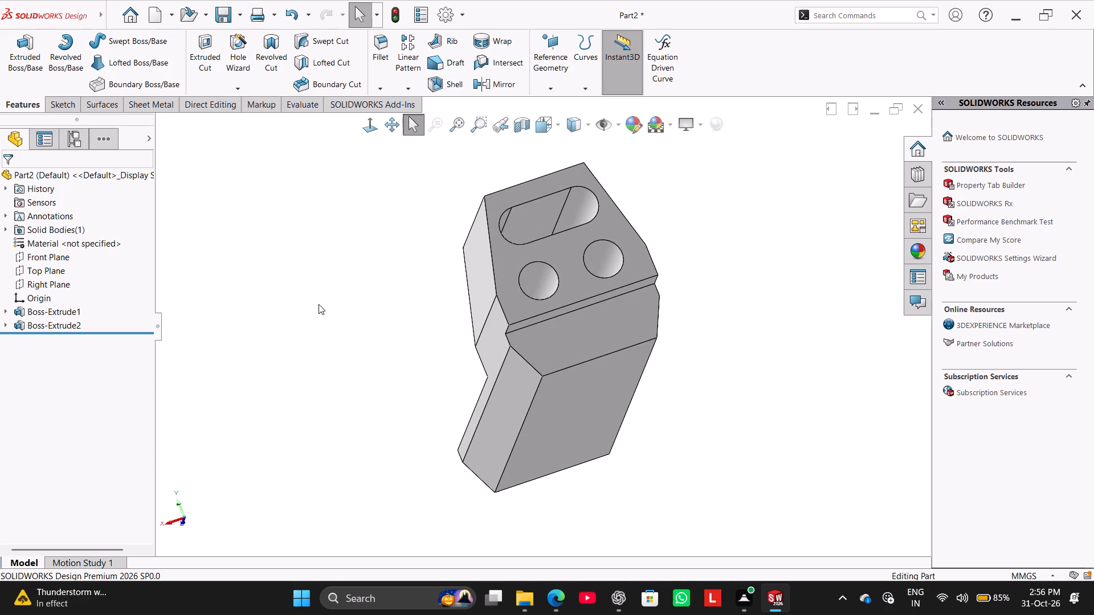
pyautogui.rightClick(541, 328)
pyautogui.click(576, 316)
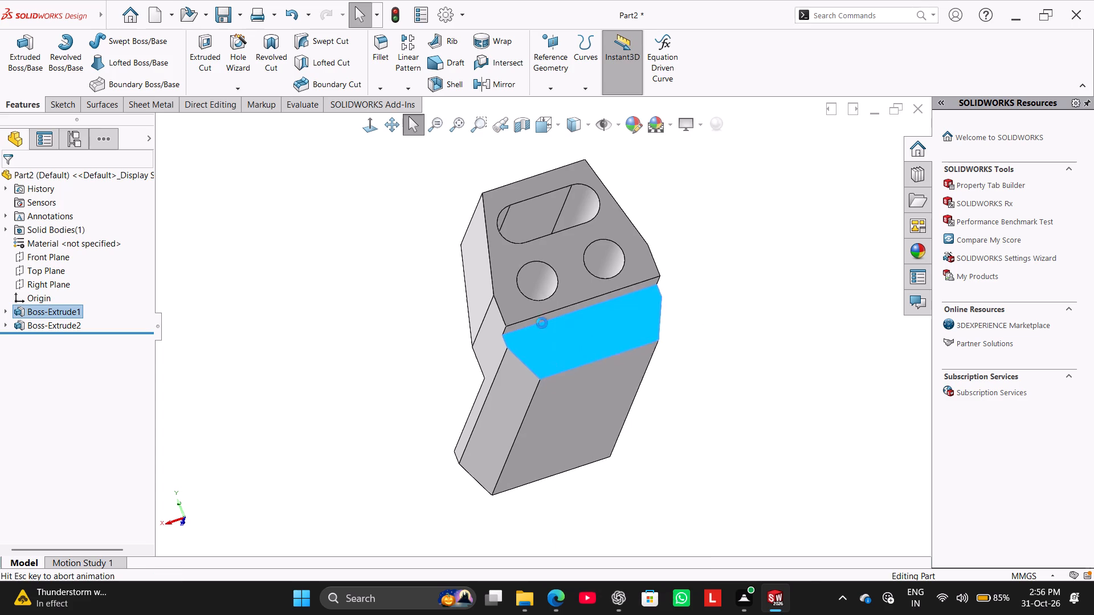
pyautogui.click(264, 354)
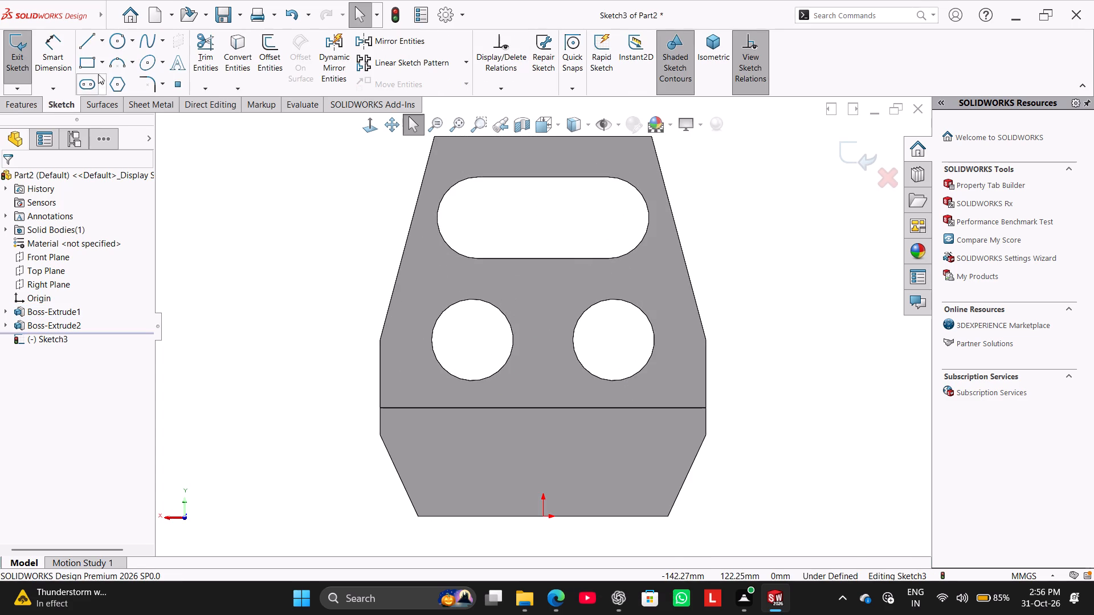
# Sketch a 120 by 10 mm corner rectangle on the rear face, spanning the base's full width directly below the upper block.
pyautogui.click(91, 40)
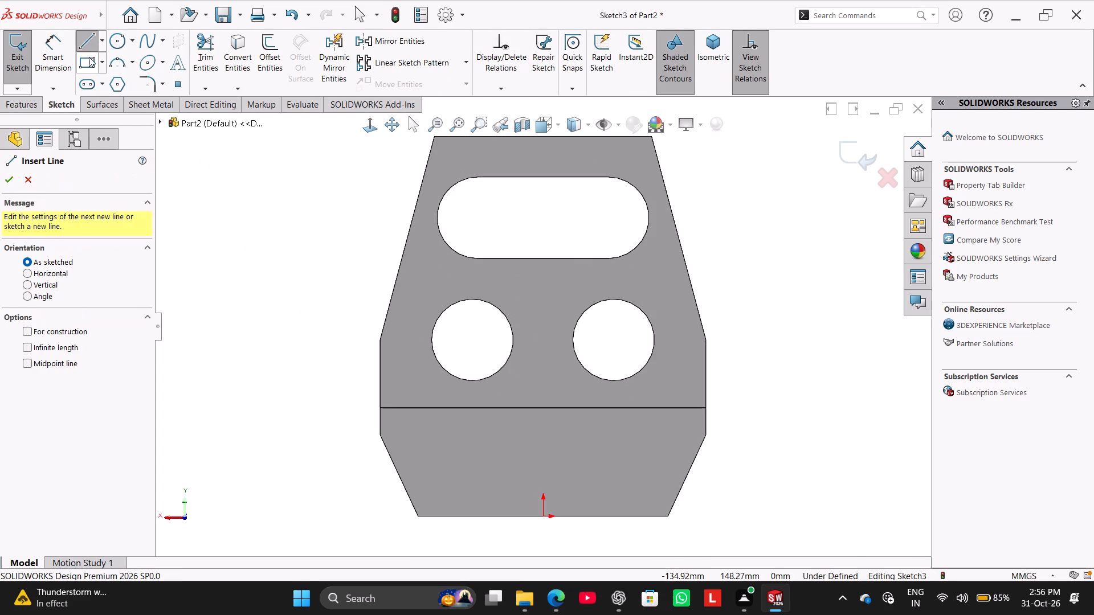
pyautogui.click(82, 60)
pyautogui.click(381, 407)
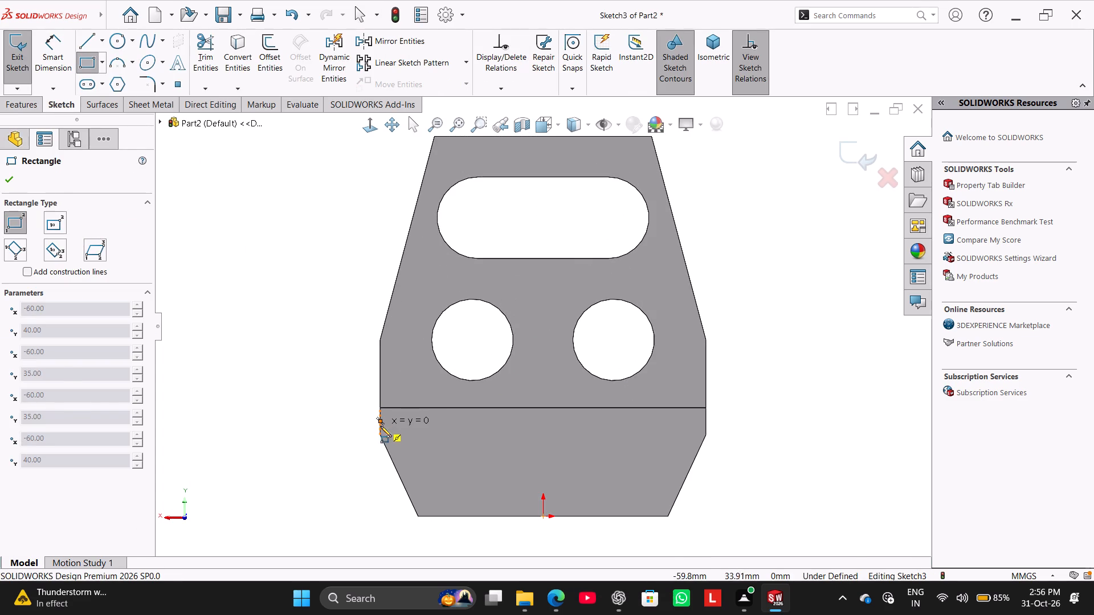
pyautogui.click(708, 434)
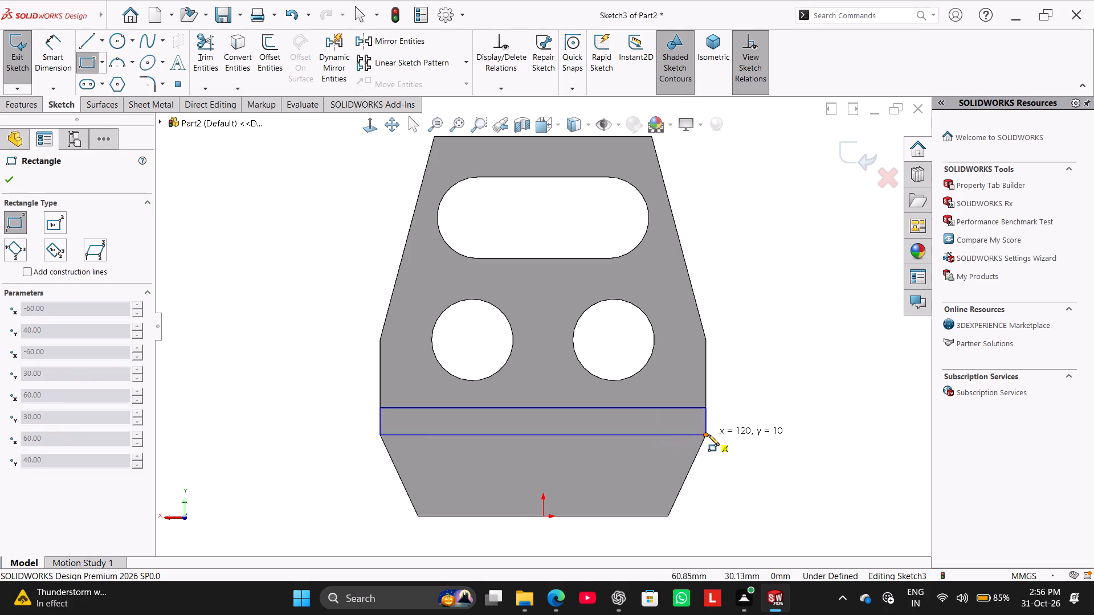
pyautogui.rightClick(762, 315)
pyautogui.click(775, 321)
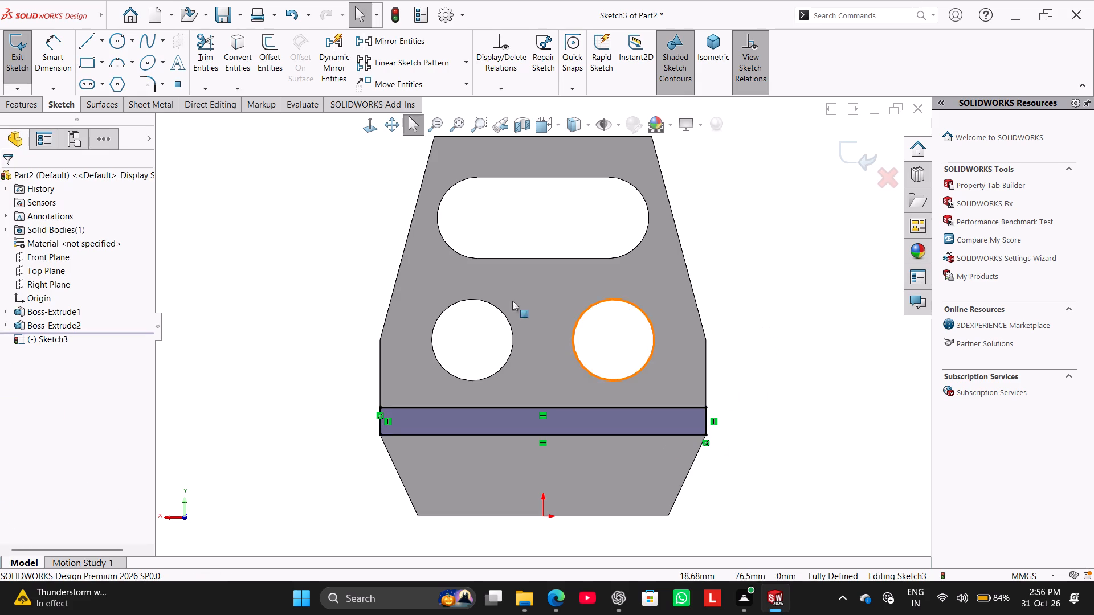
# Extrude the rectangle as a blind boss 20 mm deep outward from the rear face, merged with the body.
pyautogui.click(6, 106)
pyautogui.click(12, 67)
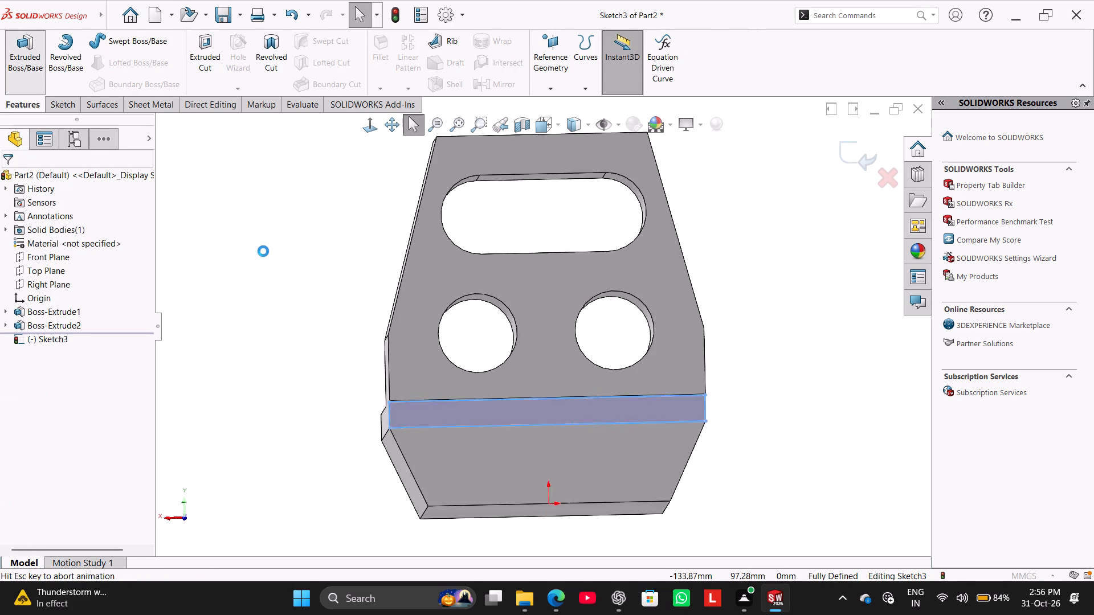
pyautogui.moveTo(273, 261); pyautogui.dragTo(322, 266, button='middle')
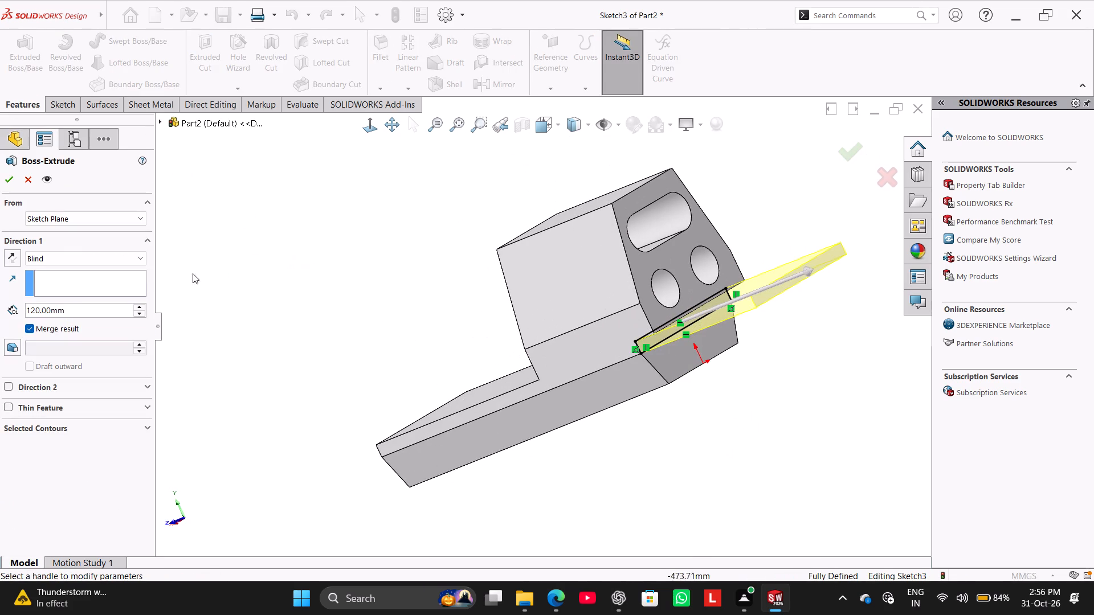
pyautogui.doubleClick(116, 303)
pyautogui.doubleClick(113, 312)
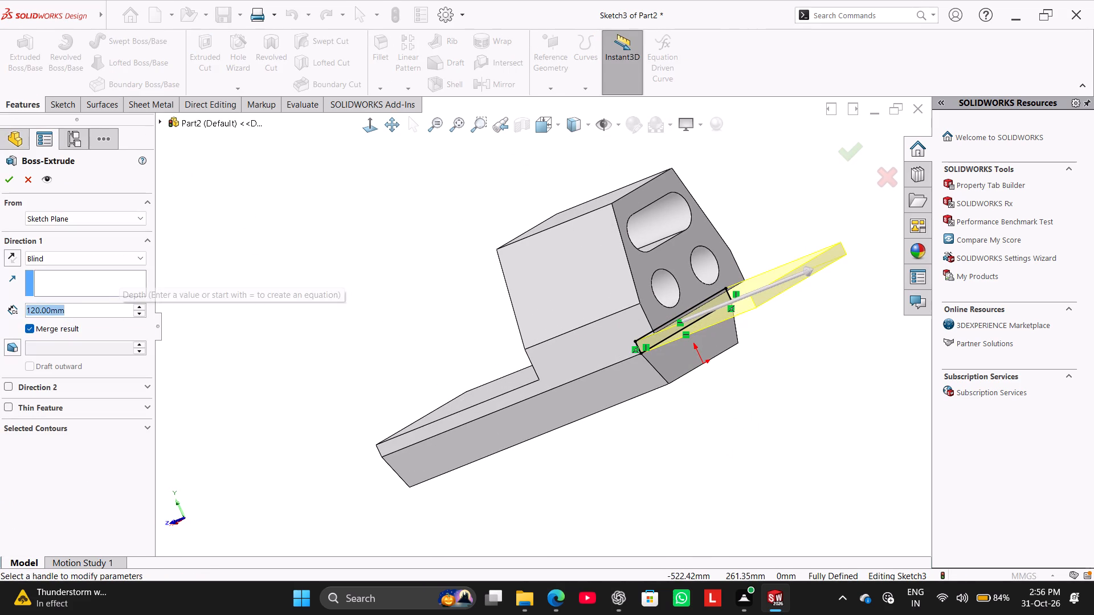
pyautogui.write('20')
pyautogui.press('Return')
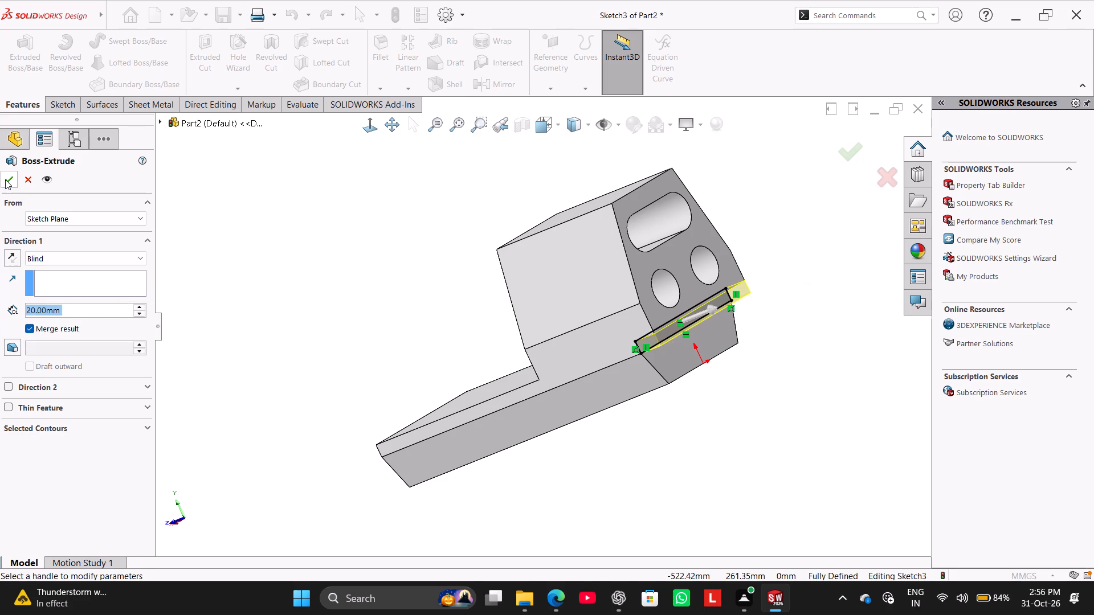
pyautogui.click(5, 179)
pyautogui.click(233, 244)
# Open a new sketch on the base's exposed top face in front of the upper block.
pyautogui.moveTo(248, 316); pyautogui.dragTo(359, 249, button='right')
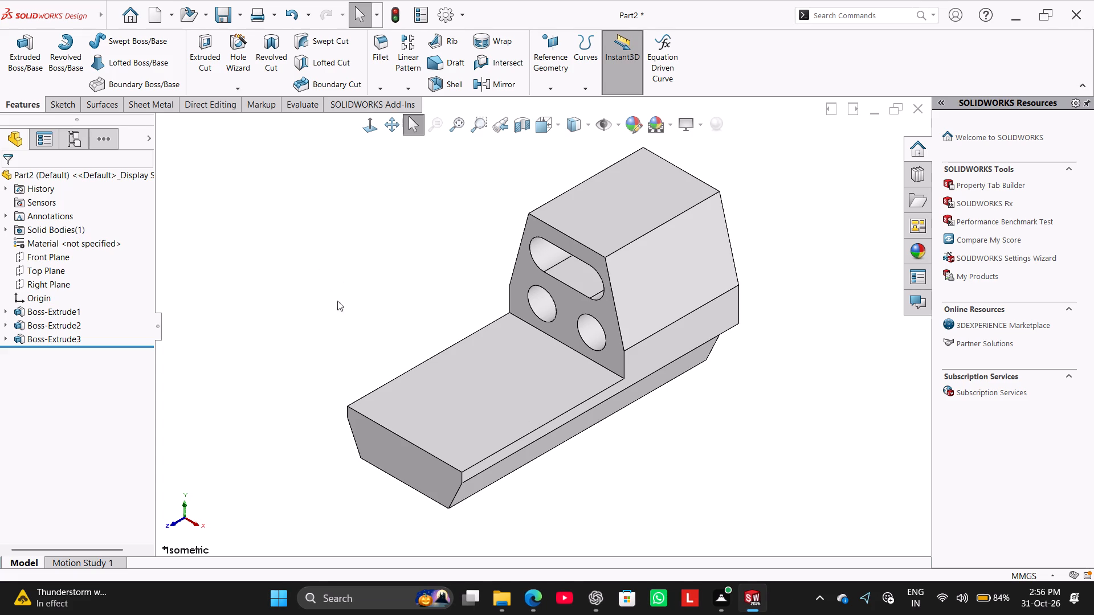
pyautogui.rightClick(481, 378)
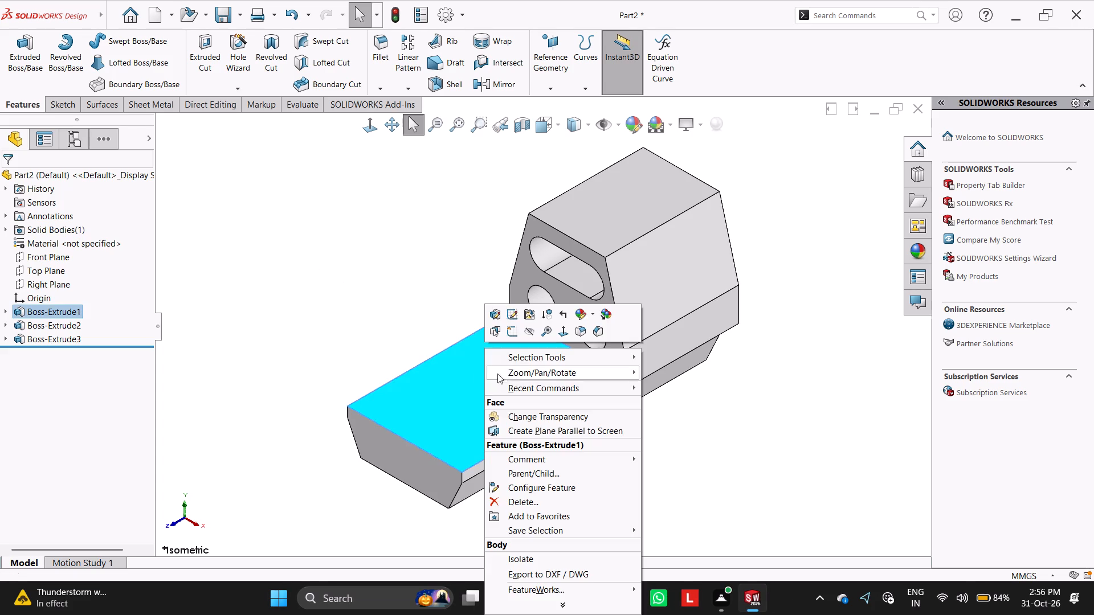
pyautogui.click(513, 335)
pyautogui.click(341, 325)
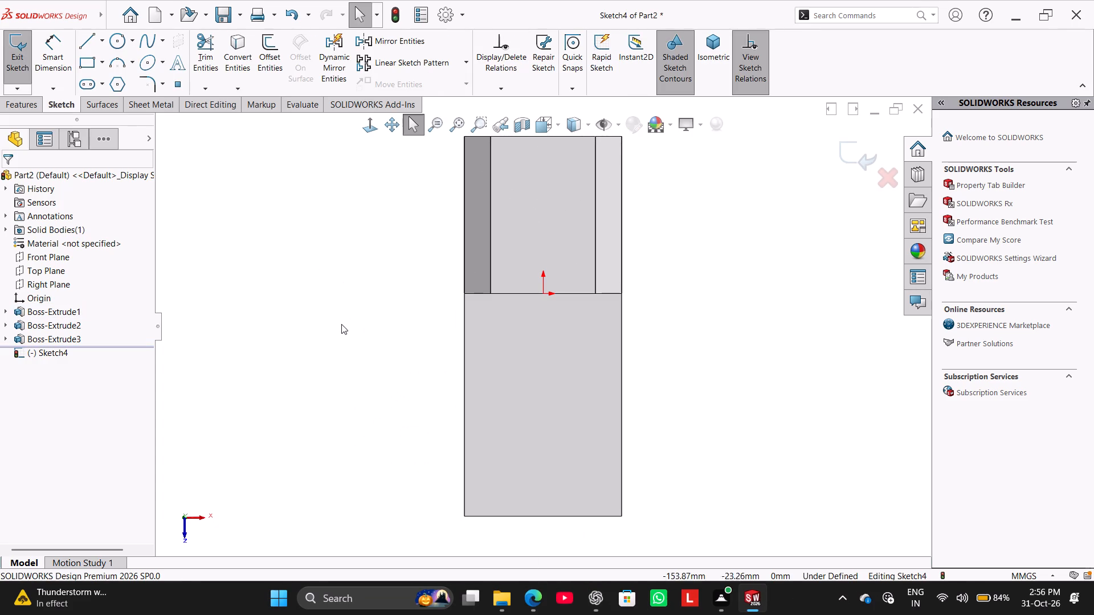
# Sketch a straight slot lengthwise on the face, centred on the origin's line, about 88 mm between arc centres and 69 mm wide.
pyautogui.click(89, 81)
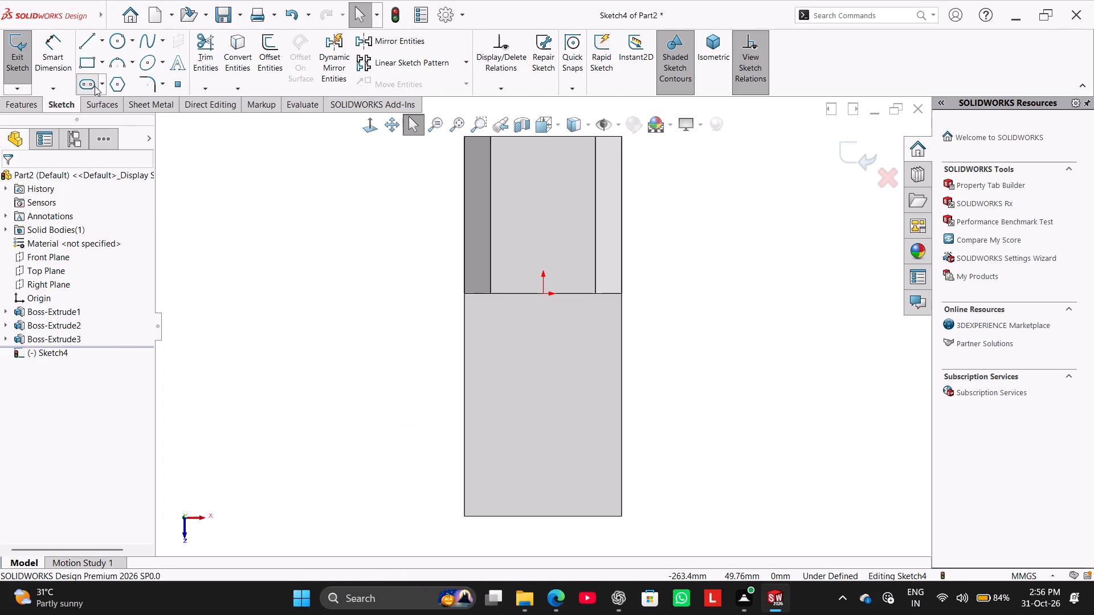
pyautogui.click(542, 354)
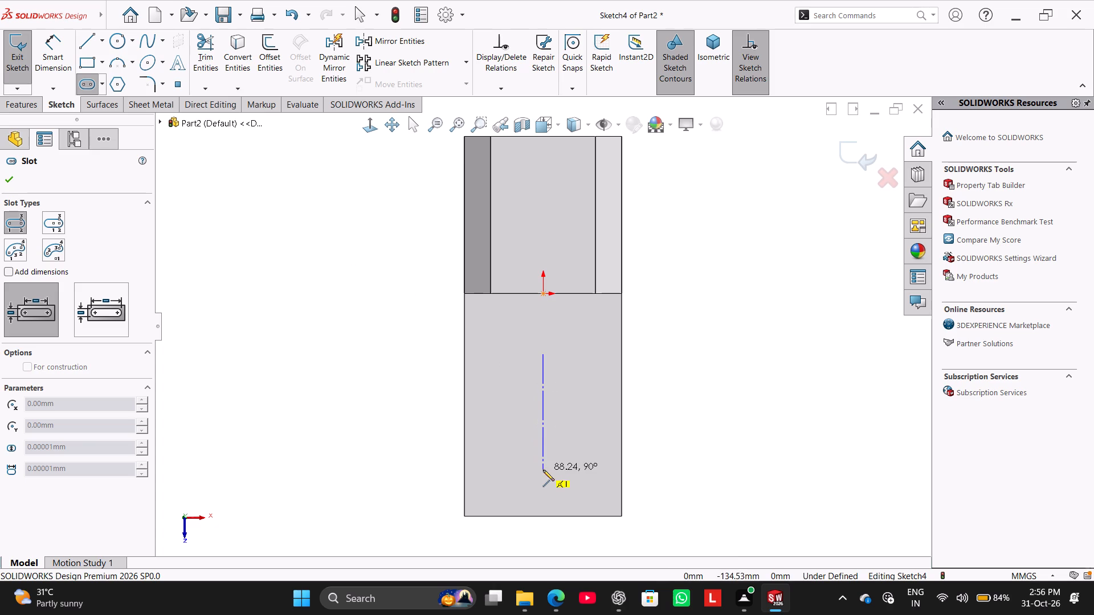
pyautogui.click(543, 470)
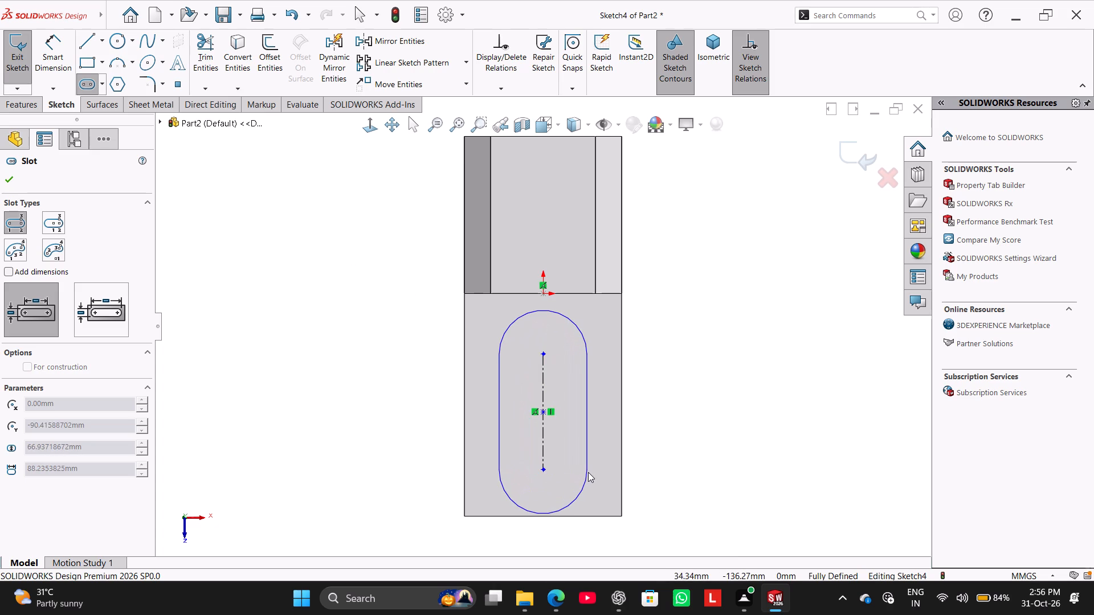
pyautogui.click(588, 472)
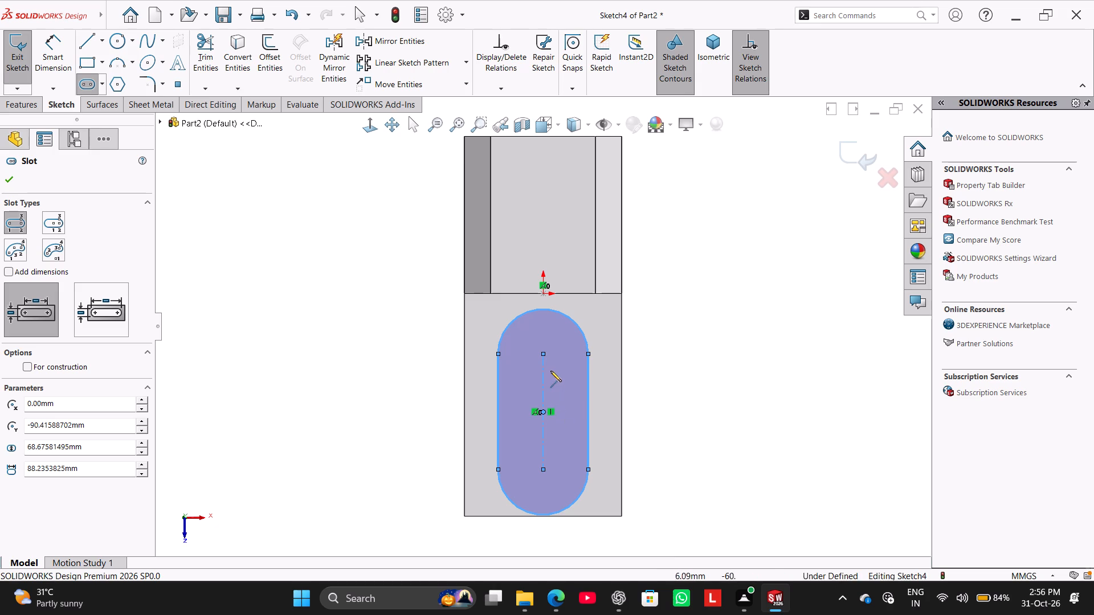
pyautogui.rightClick(251, 237)
pyautogui.click(270, 251)
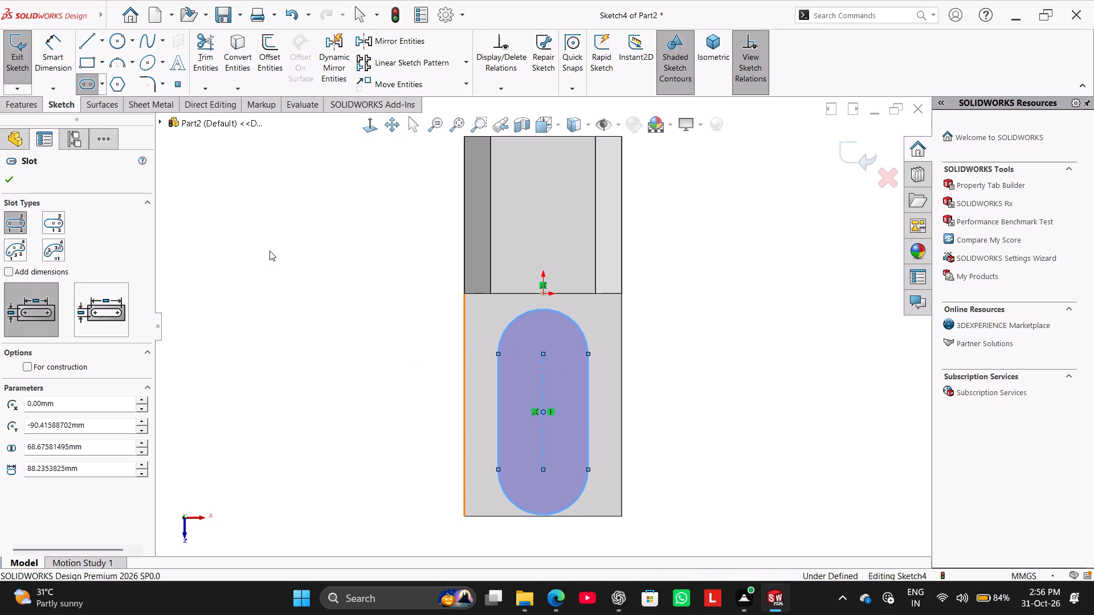
# Dimension the slot's width between its straight sides as 70 mm.
pyautogui.click(55, 53)
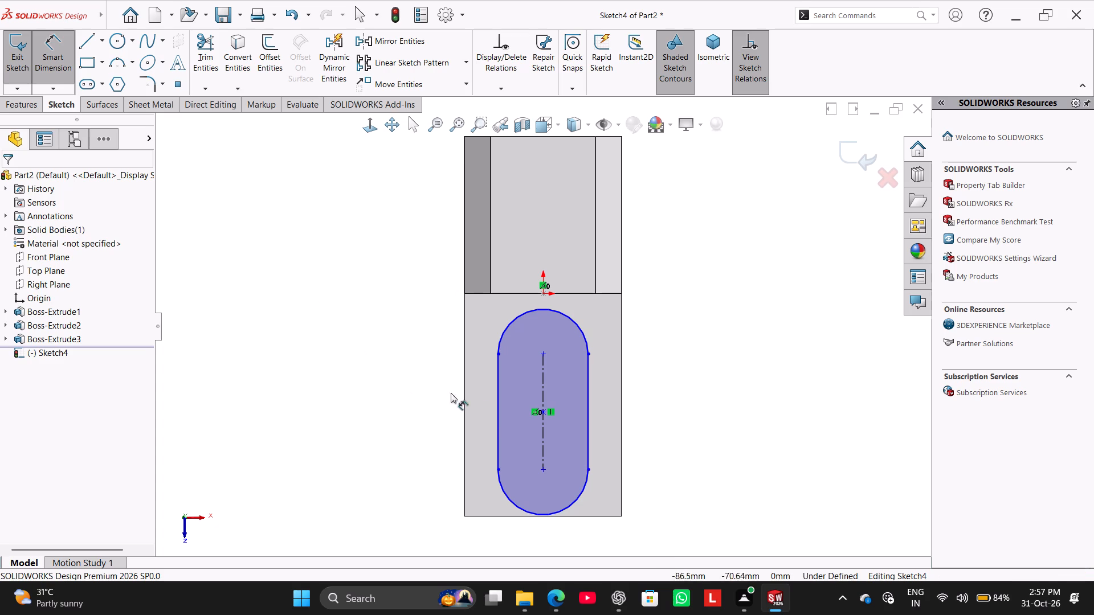
pyautogui.click(499, 423)
pyautogui.click(588, 430)
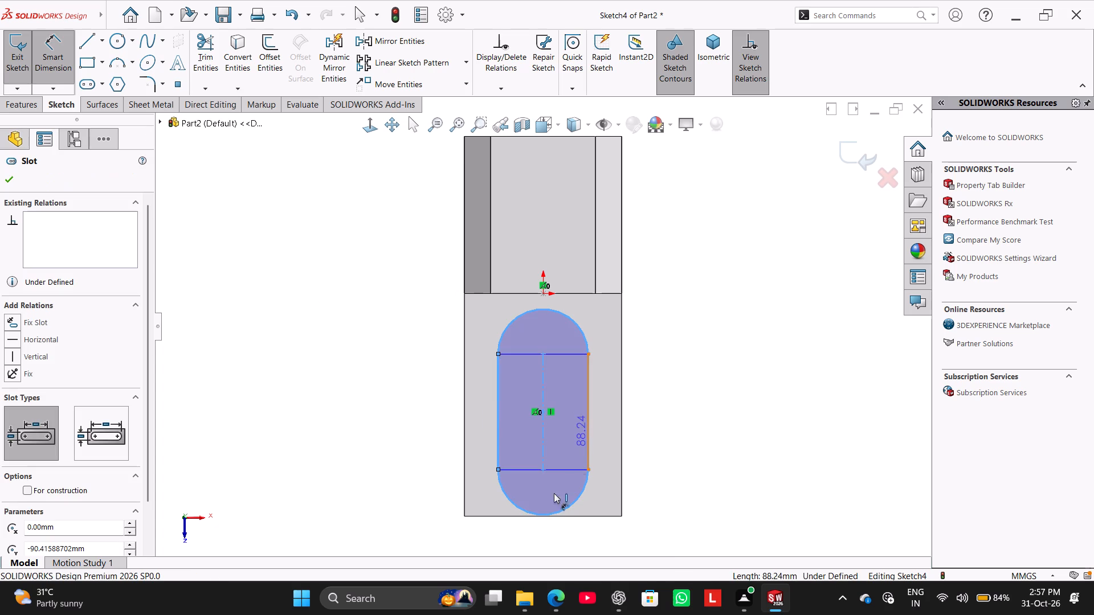
pyautogui.click(541, 540)
pyautogui.write('70')
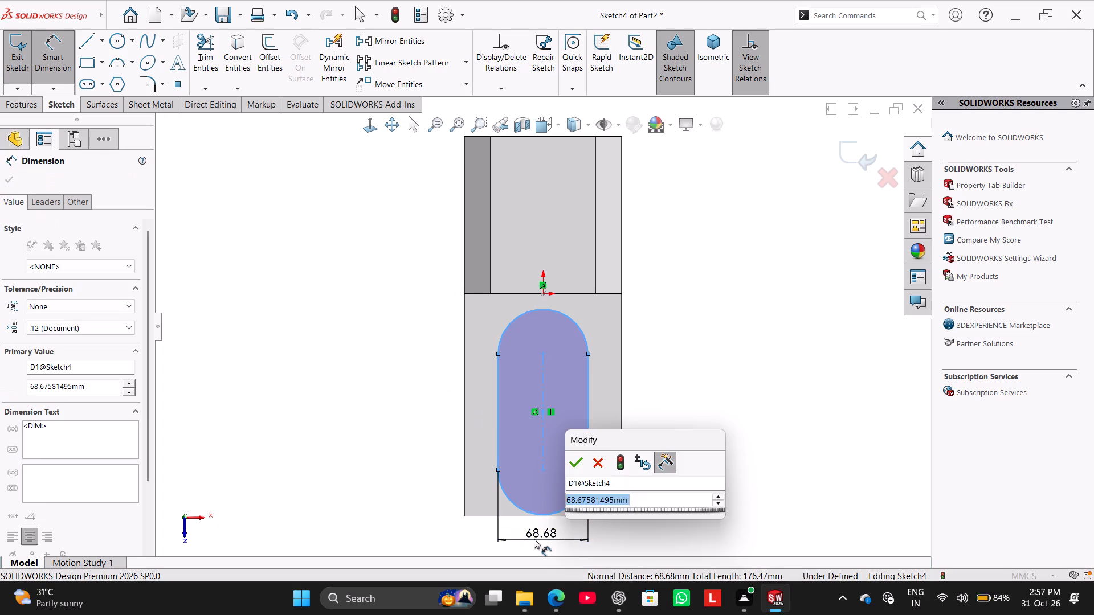
pyautogui.press('Return')
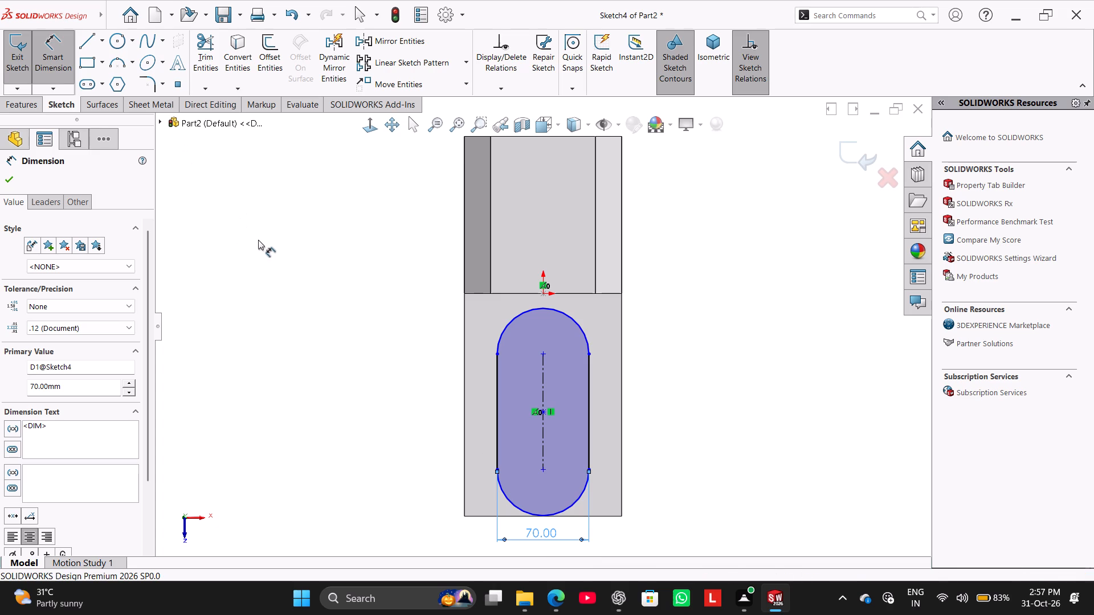
# Dimension the distance from the base's front edge to the slot's nearer arc centre as 65 mm.
pyautogui.click(515, 516)
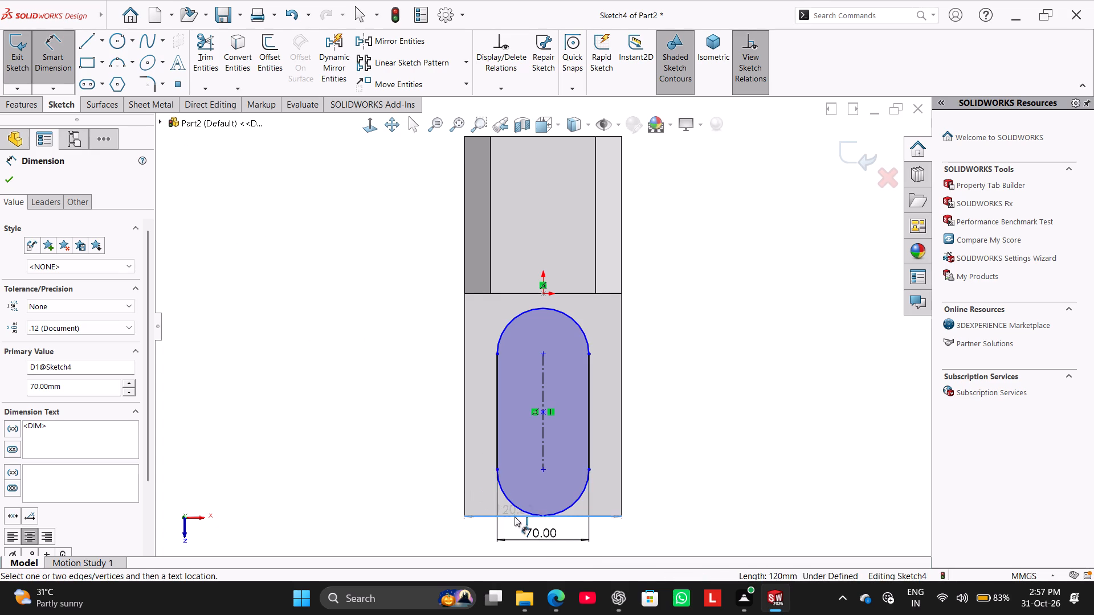
pyautogui.click(542, 467)
pyautogui.click(389, 487)
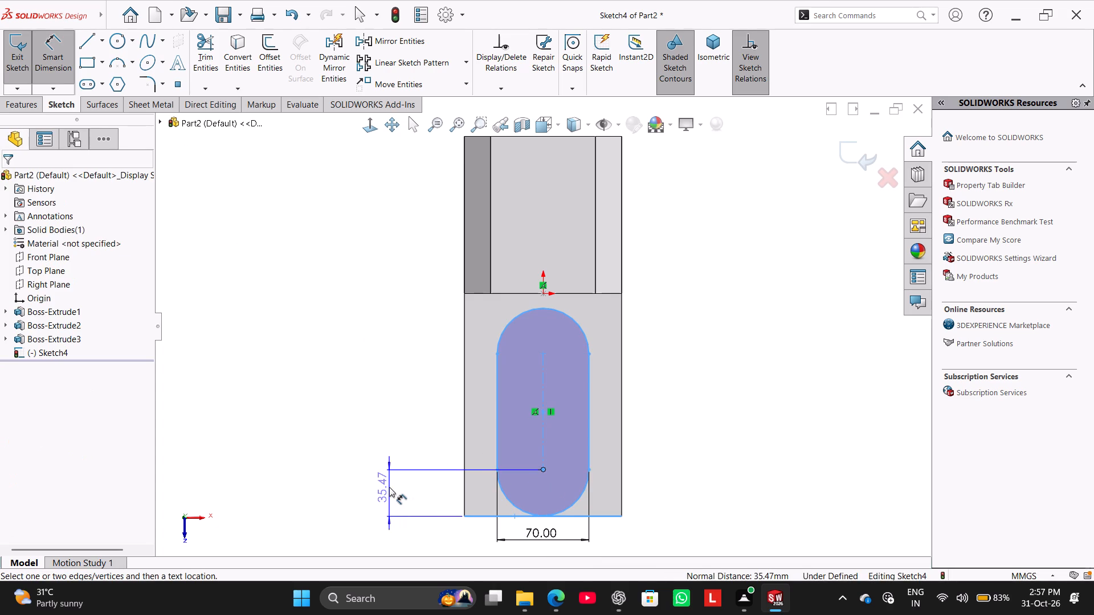
pyautogui.write('65')
pyautogui.press('Return')
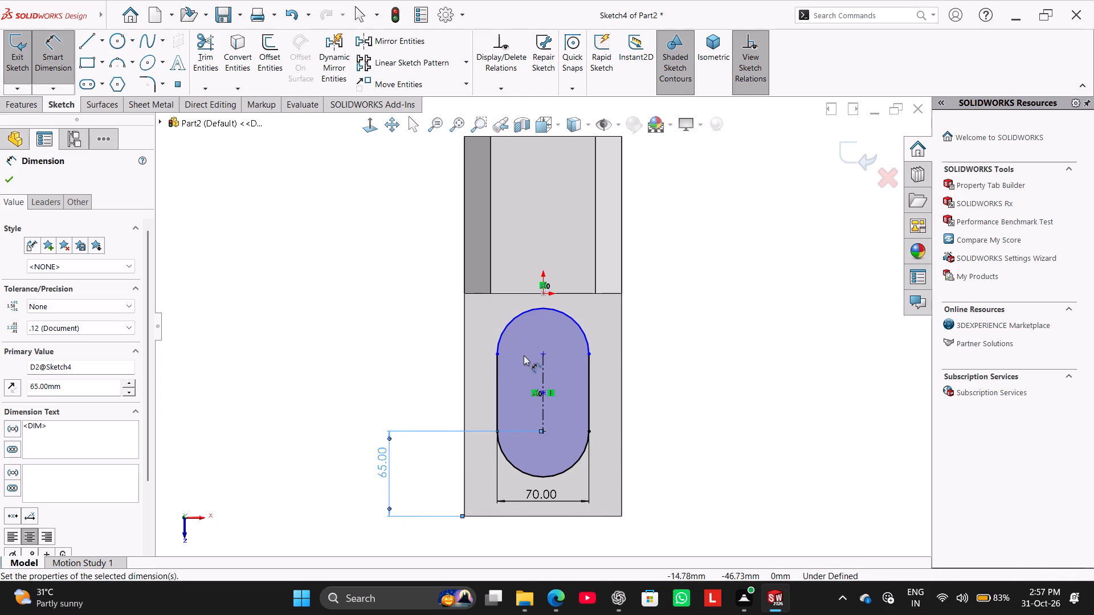
# Dimension the distance from the base's front edge to the slot's farther arc centre as 120 mm.
pyautogui.click(541, 354)
pyautogui.click(519, 519)
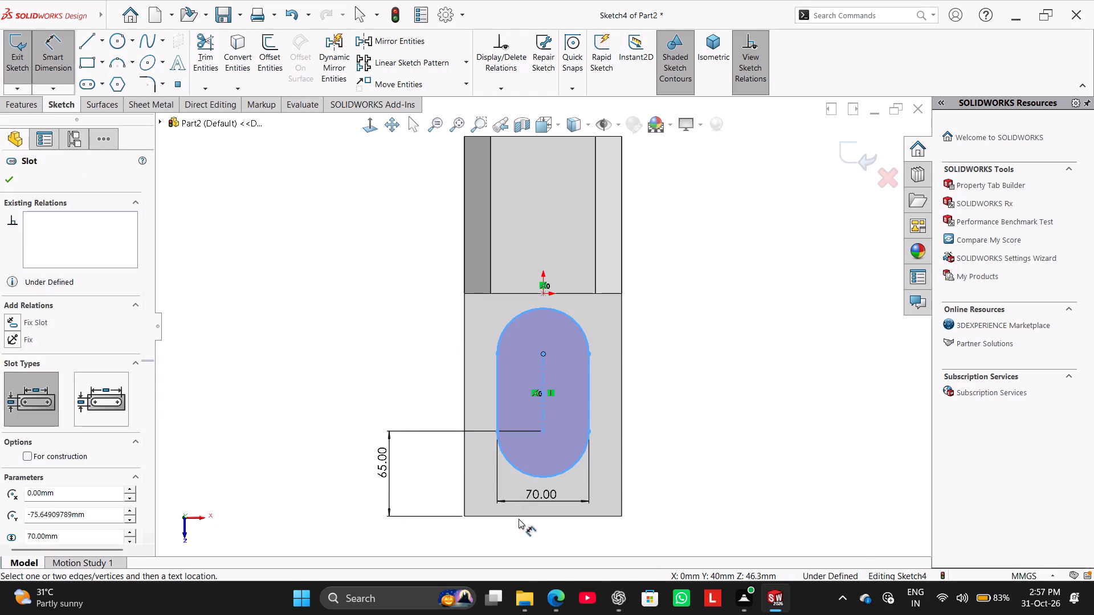
pyautogui.click(520, 516)
pyautogui.click(342, 428)
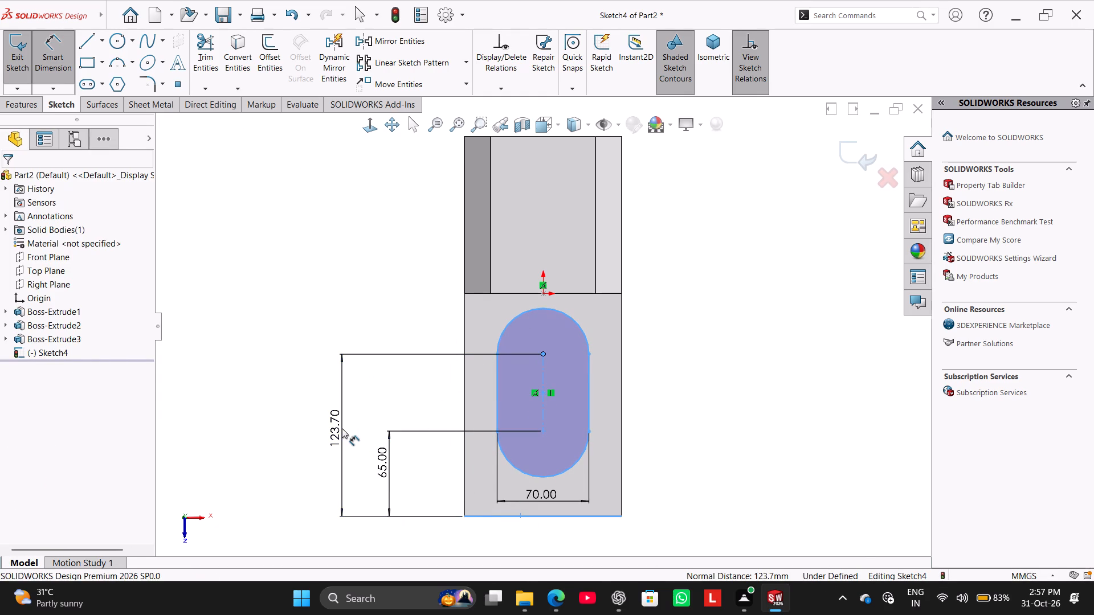
pyautogui.write('120')
pyautogui.press('Return')
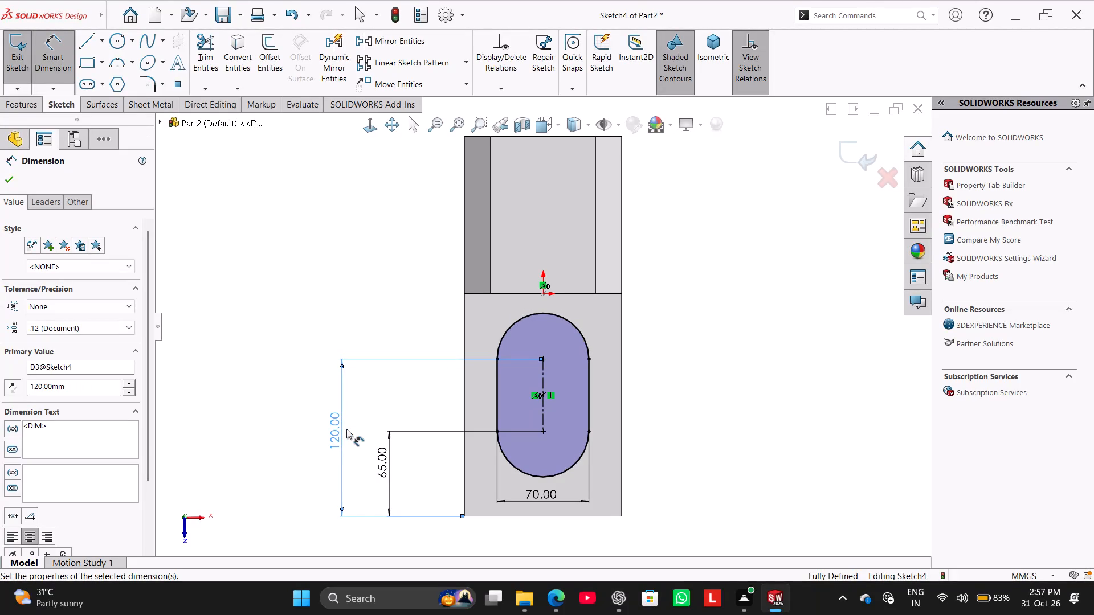
pyautogui.rightClick(691, 296)
pyautogui.click(715, 331)
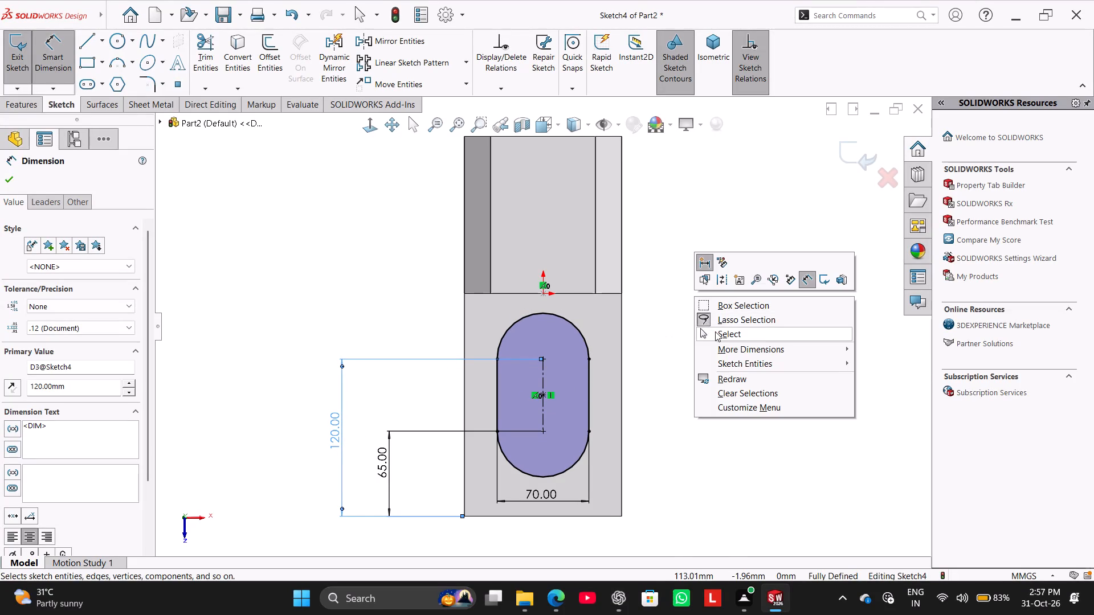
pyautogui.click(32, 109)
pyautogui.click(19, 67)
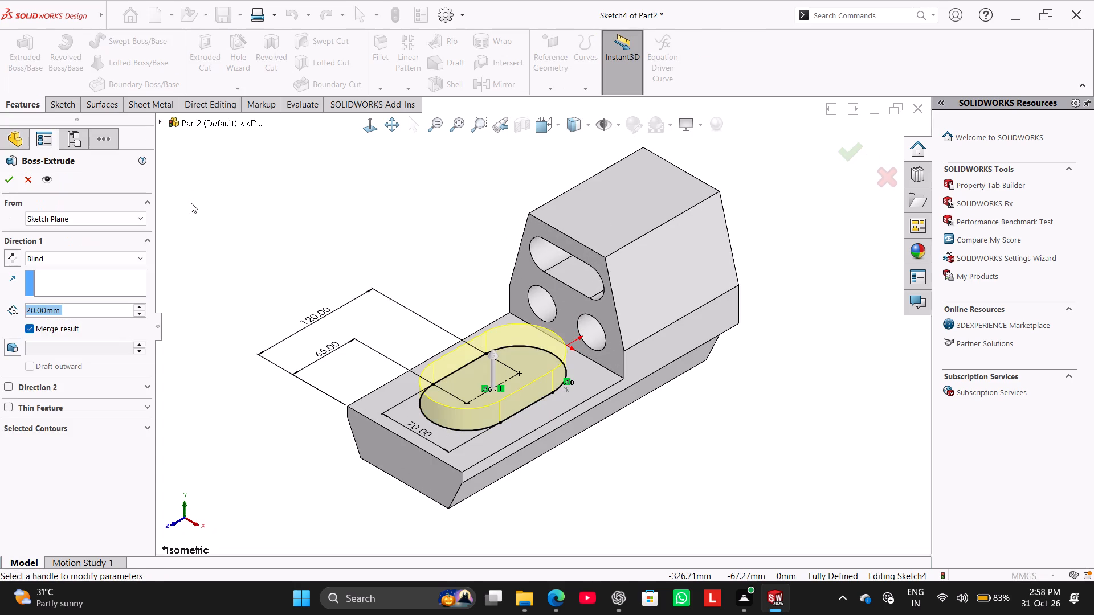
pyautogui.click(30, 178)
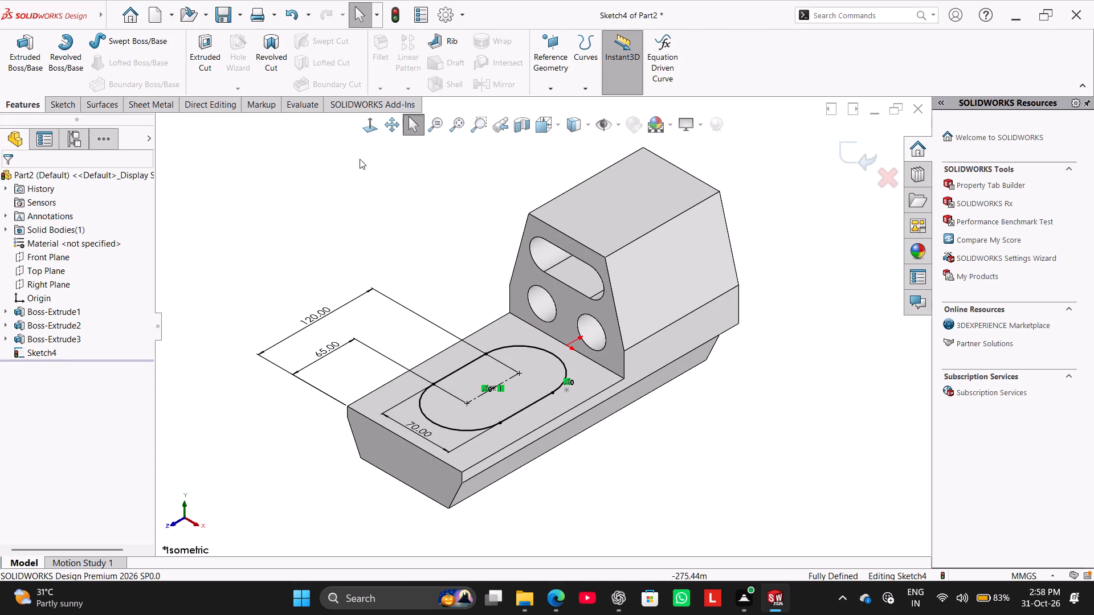
# Offset the slot outline inward by 10 mm with Offset Entities, in a view normal to the sketch.
pyautogui.click(364, 128)
pyautogui.click(246, 285)
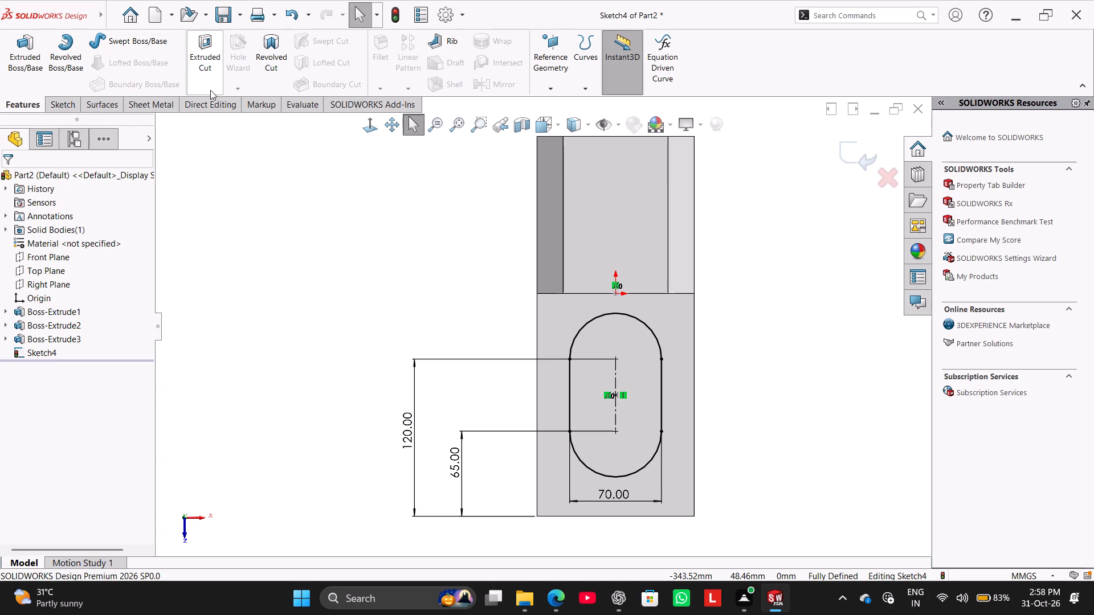
pyautogui.click(70, 108)
pyautogui.click(273, 56)
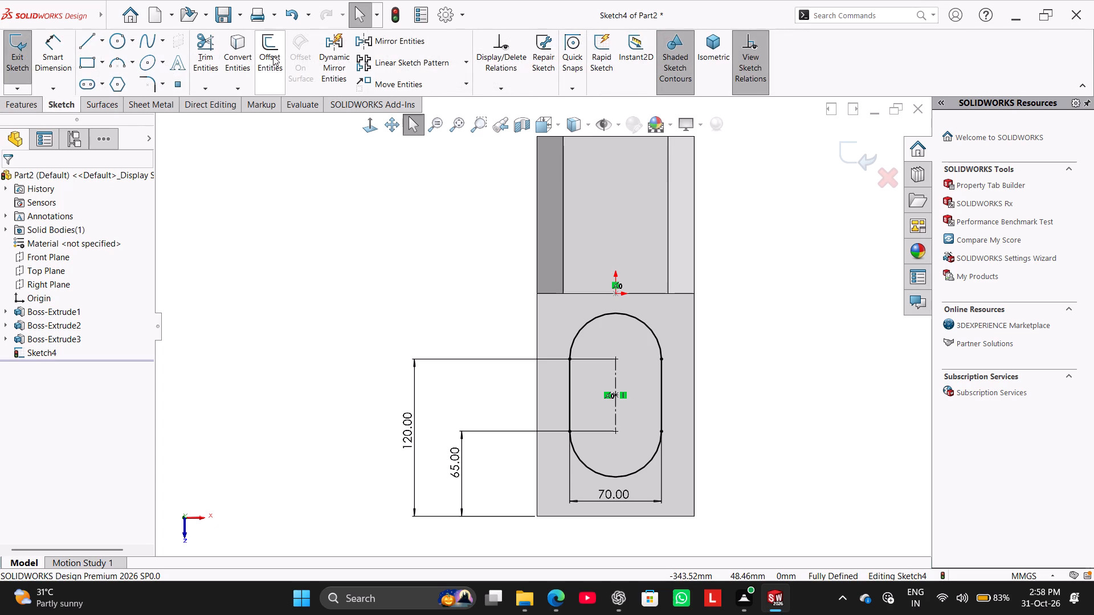
pyautogui.click(638, 364)
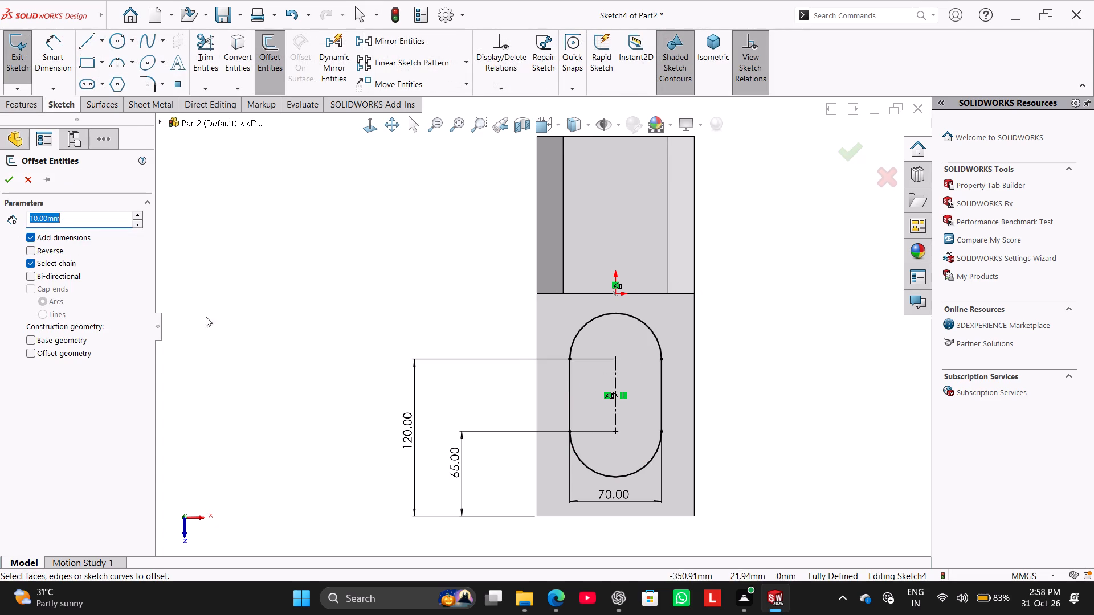
pyautogui.click(634, 393)
pyautogui.moveTo(634, 393); pyautogui.dragTo(618, 407)
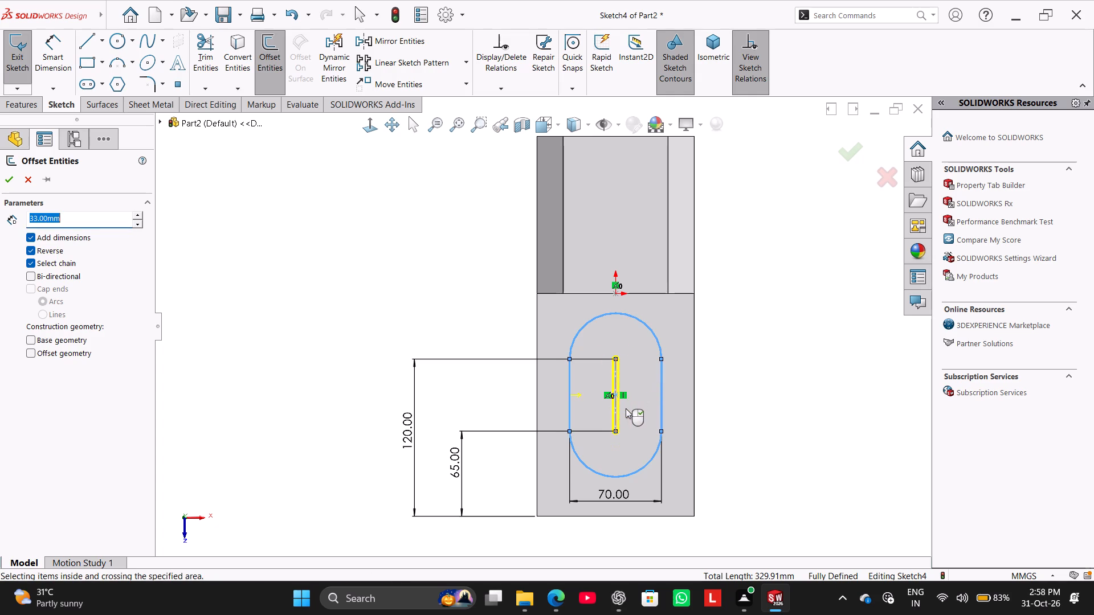
pyautogui.moveTo(639, 408); pyautogui.dragTo(644, 407)
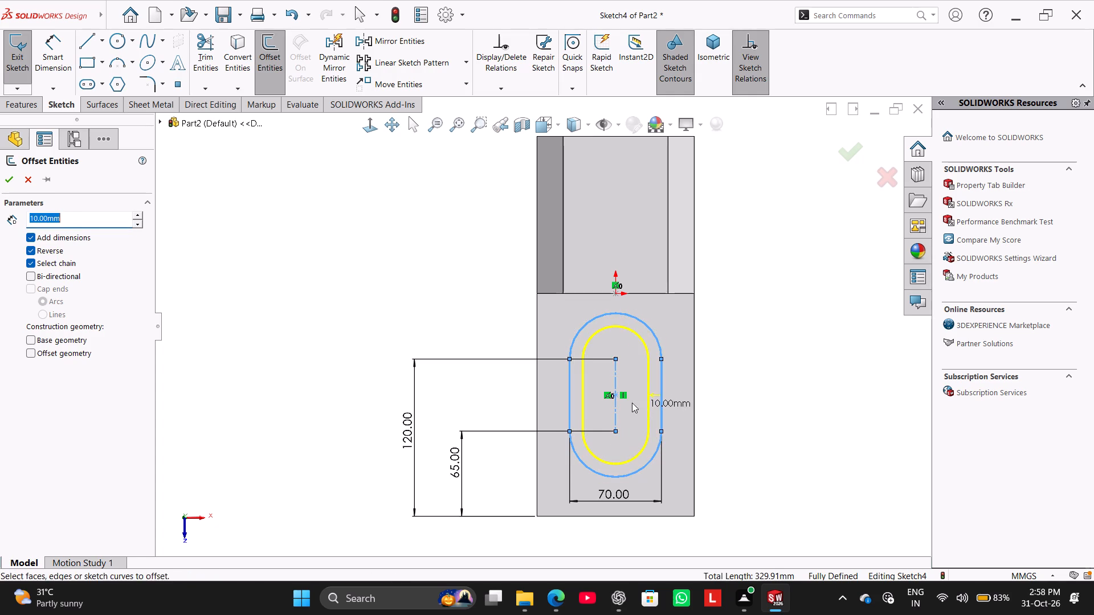
pyautogui.rightClick(355, 309)
pyautogui.click(328, 321)
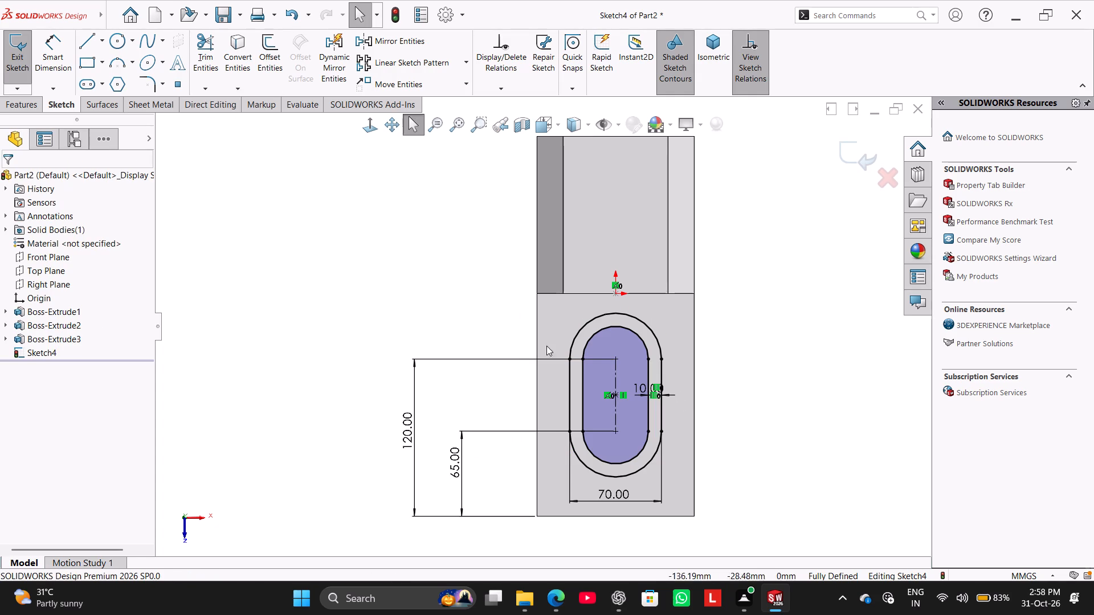
# Delete the 10 mm offset dimension between the inner and outer slot outlines.
pyautogui.scroll(-6, 672, 378)
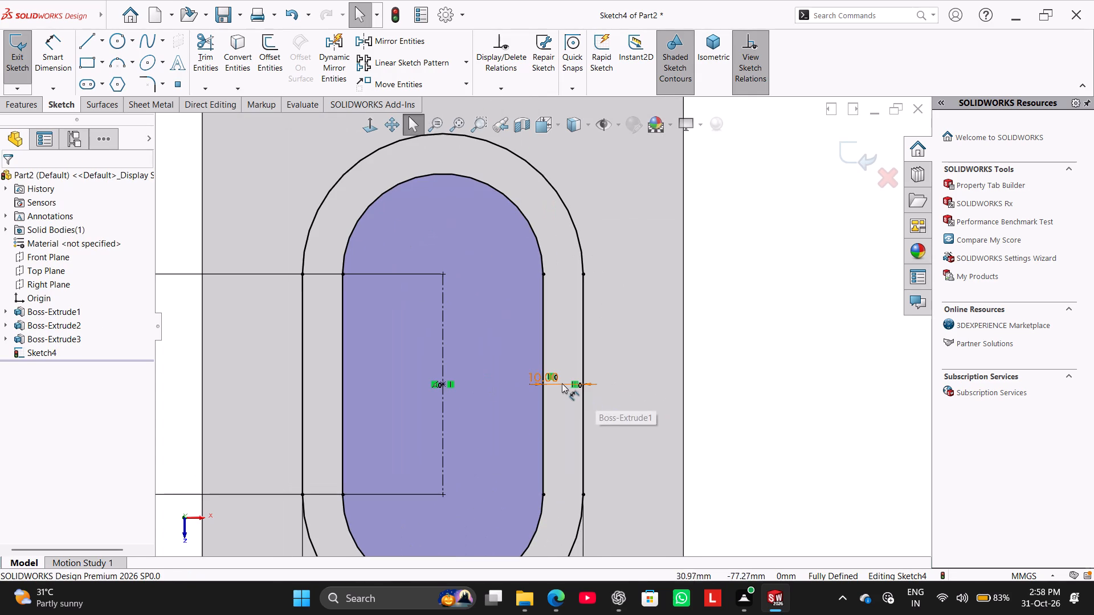
pyautogui.rightClick(559, 382)
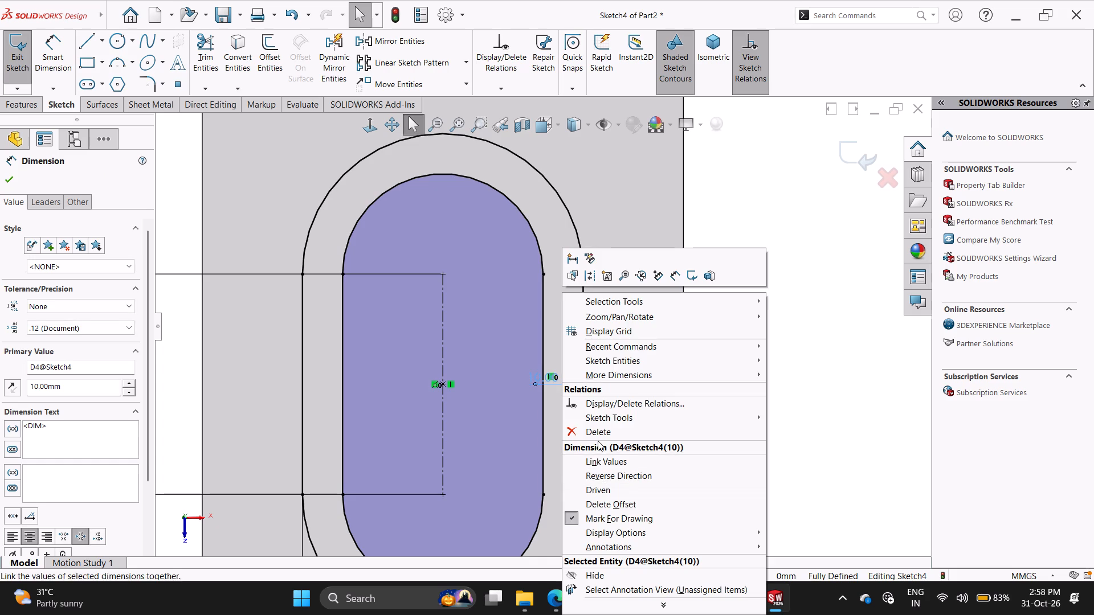
pyautogui.click(598, 438)
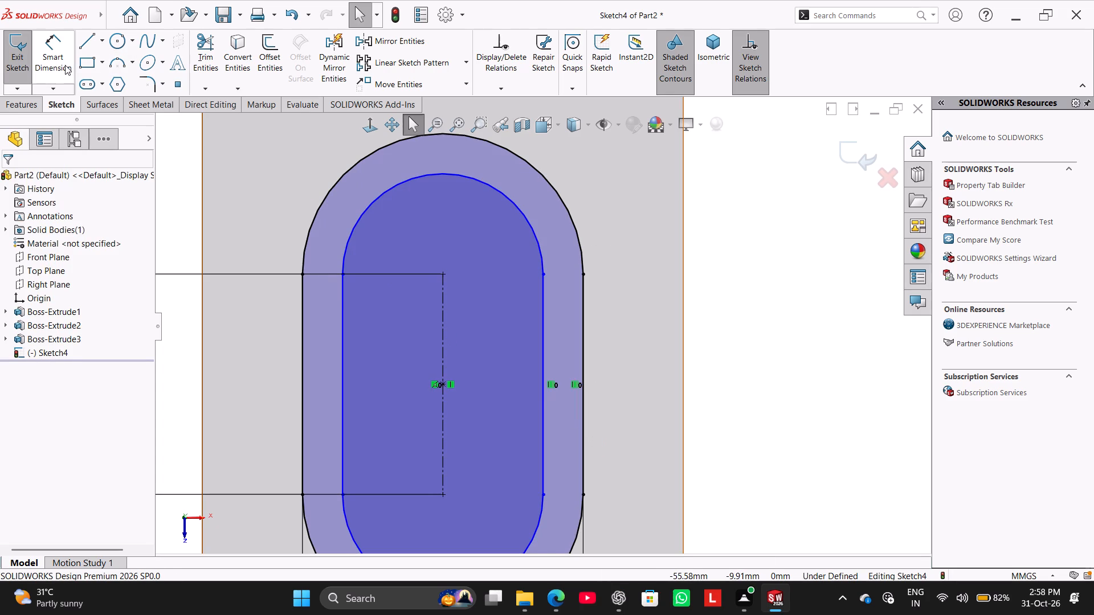
# Dimension the inner slot's width between its straight sides as 32 mm.
pyautogui.click(63, 63)
pyautogui.click(342, 368)
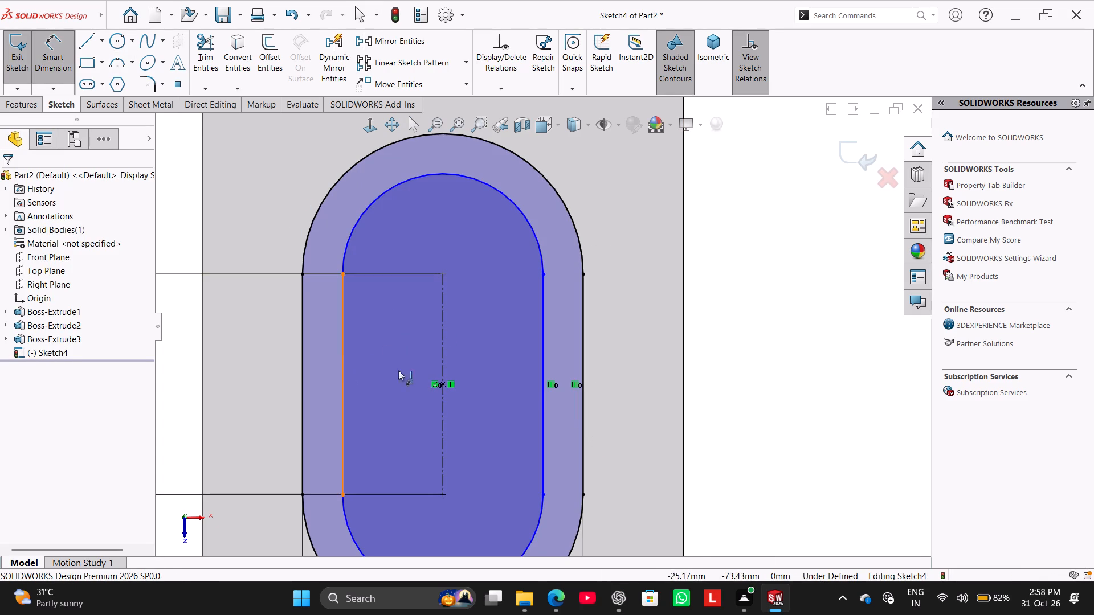
pyautogui.click(541, 403)
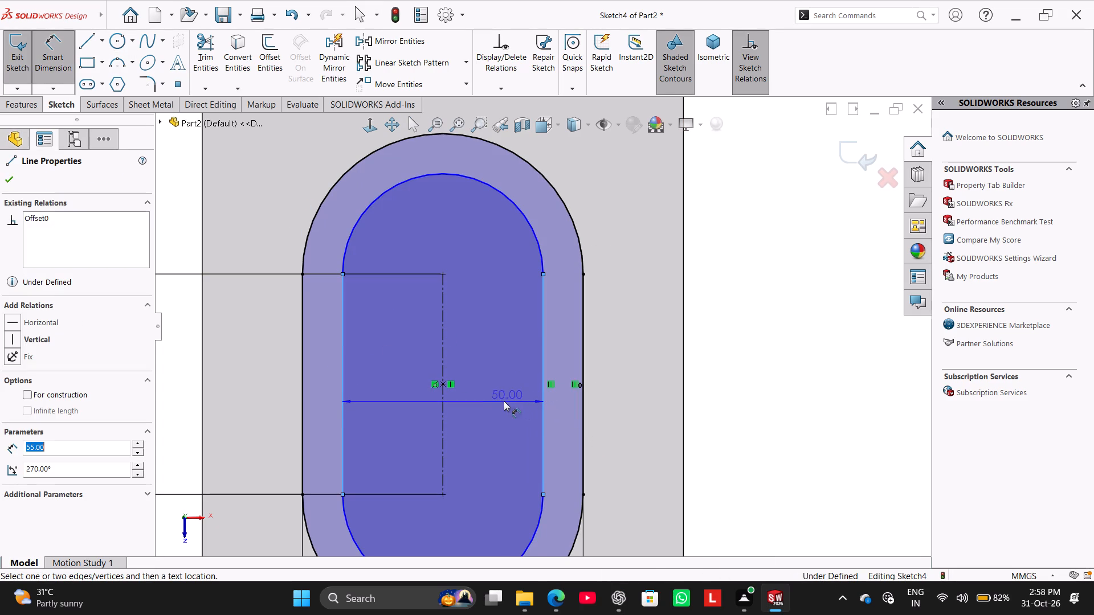
pyautogui.click(483, 399)
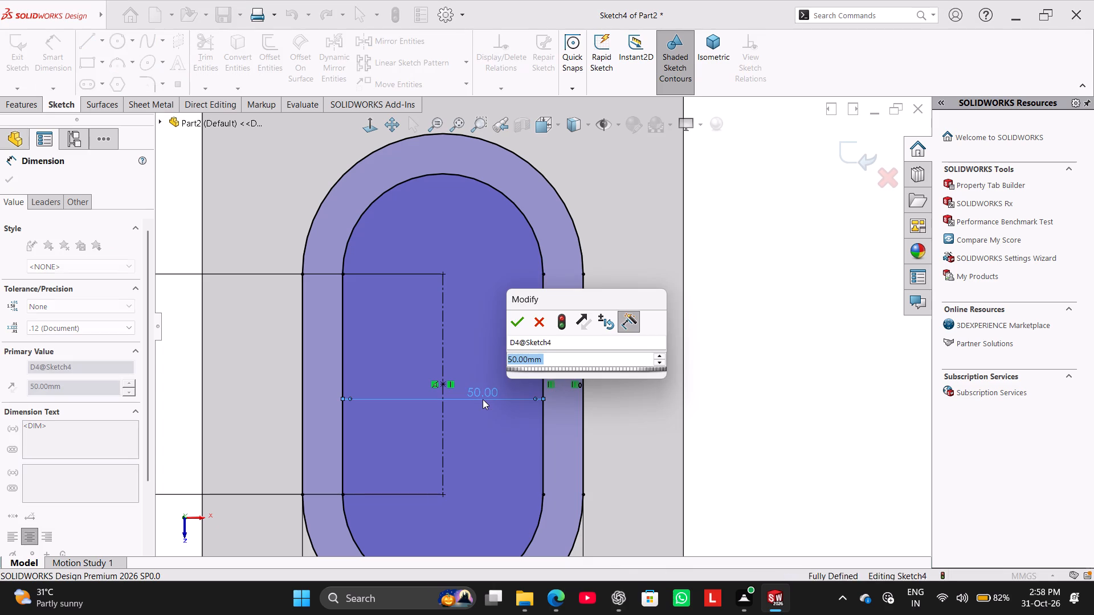
pyautogui.write('32')
pyautogui.press('Return')
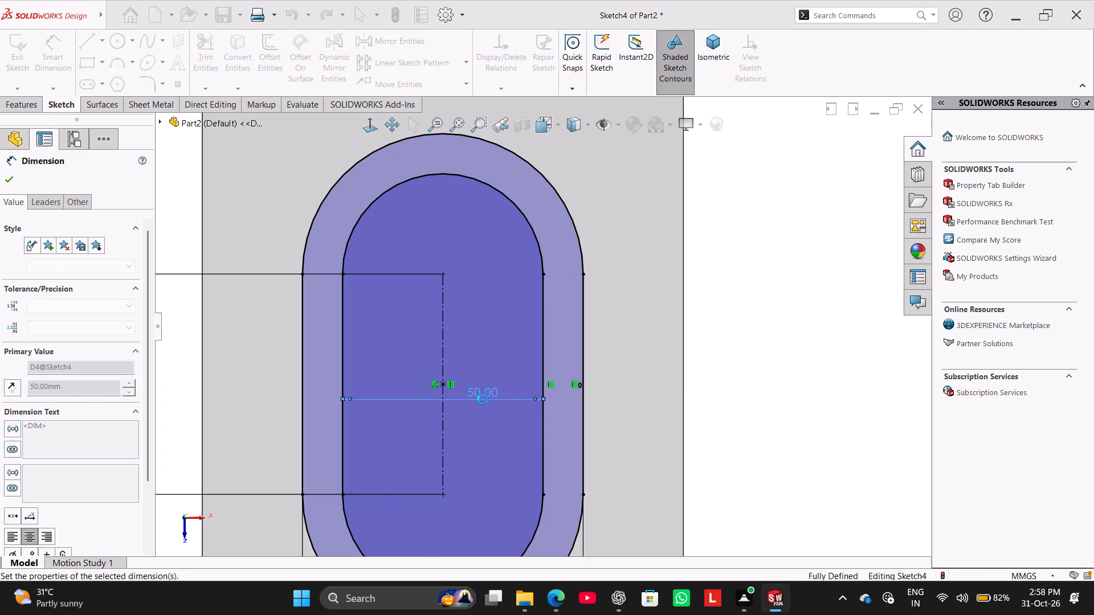
pyautogui.rightClick(840, 356)
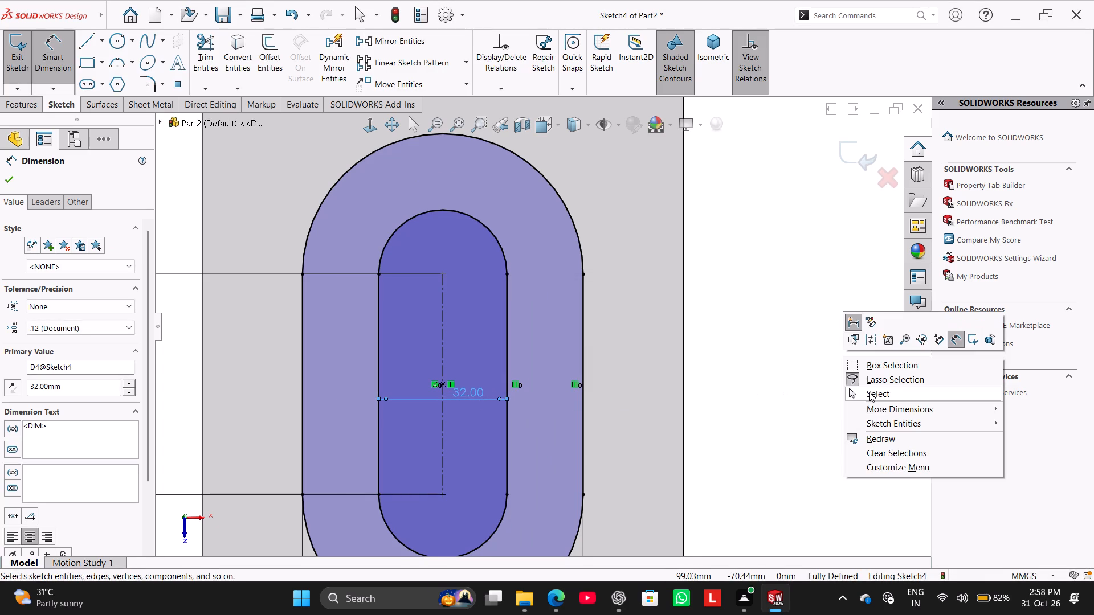
pyautogui.click(872, 396)
# Cut the full outer slot outline into the base's top face with a blind Extruded Cut 10 mm deep.
pyautogui.scroll(2, 634, 360)
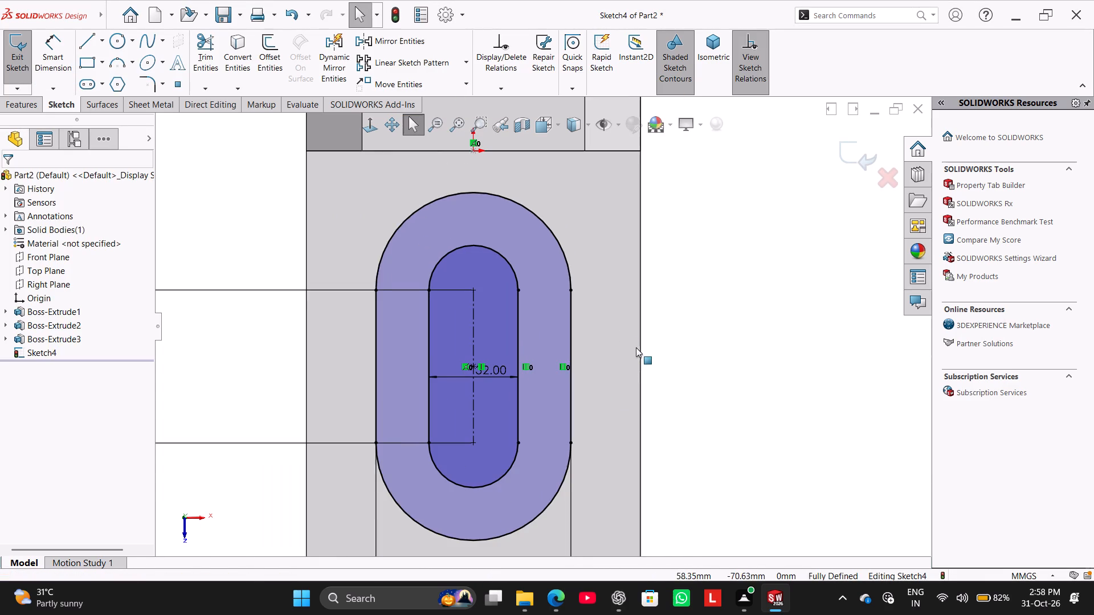
pyautogui.click(12, 110)
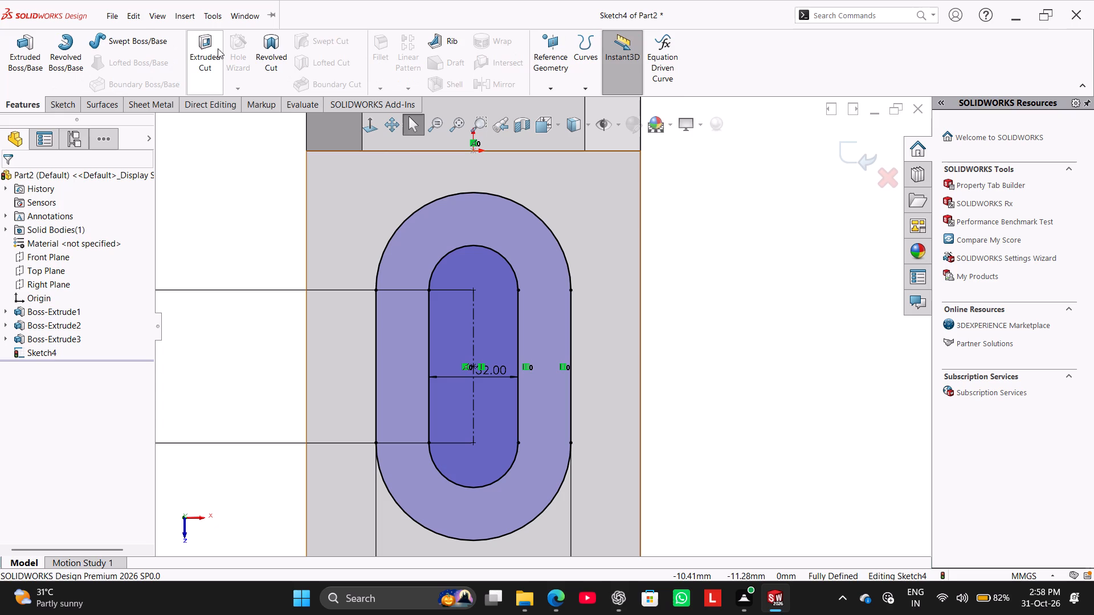
pyautogui.click(218, 48)
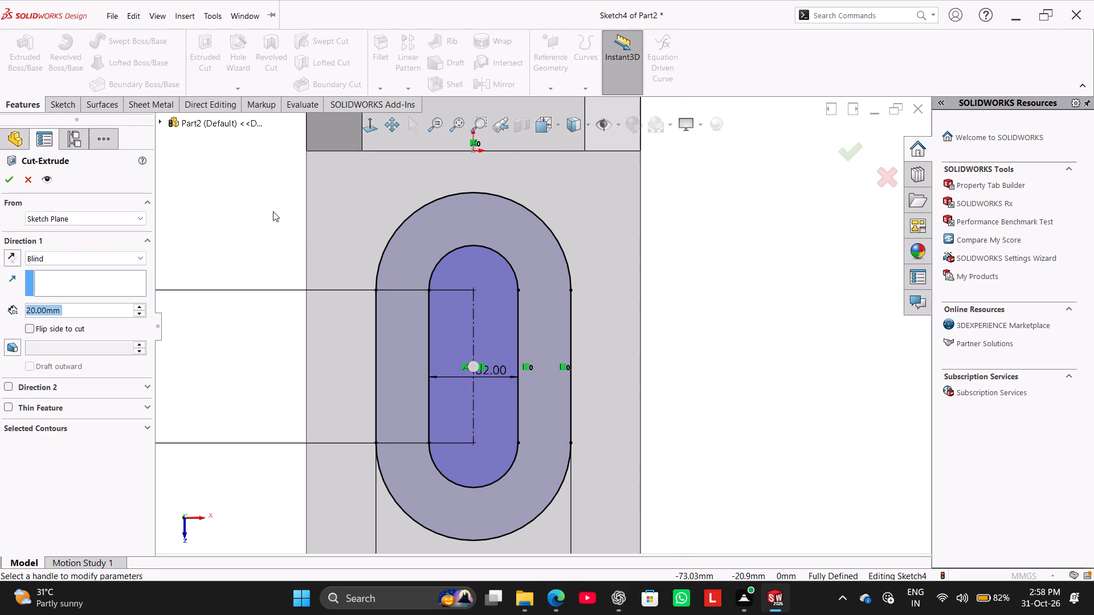
pyautogui.scroll(2, 242, 350)
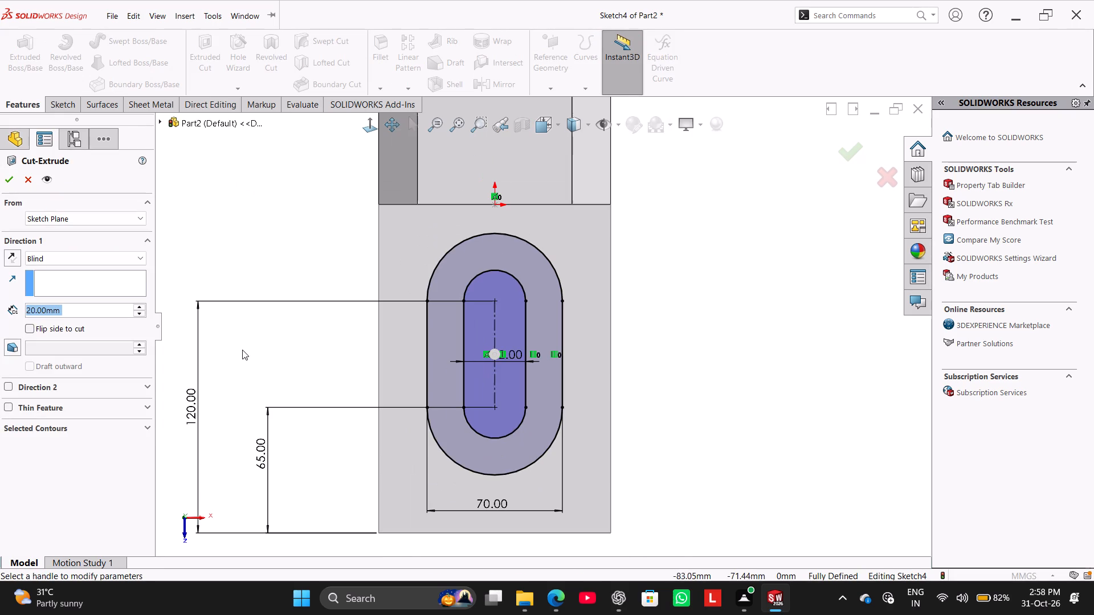
pyautogui.click(441, 338)
pyautogui.moveTo(268, 367); pyautogui.dragTo(272, 318, button='middle')
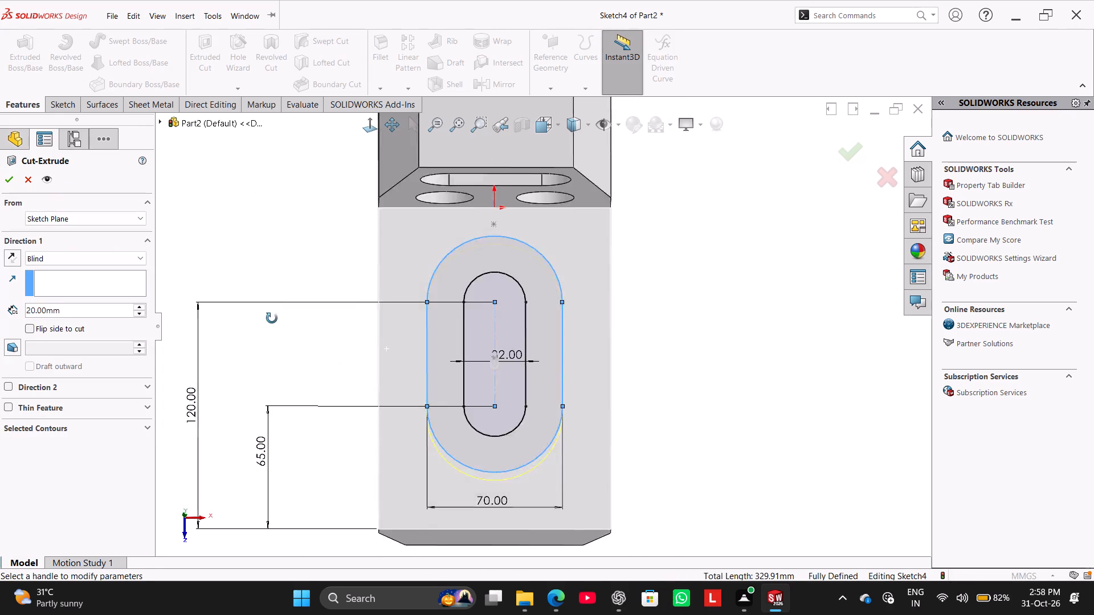
pyautogui.moveTo(272, 318); pyautogui.dragTo(245, 203, button='middle')
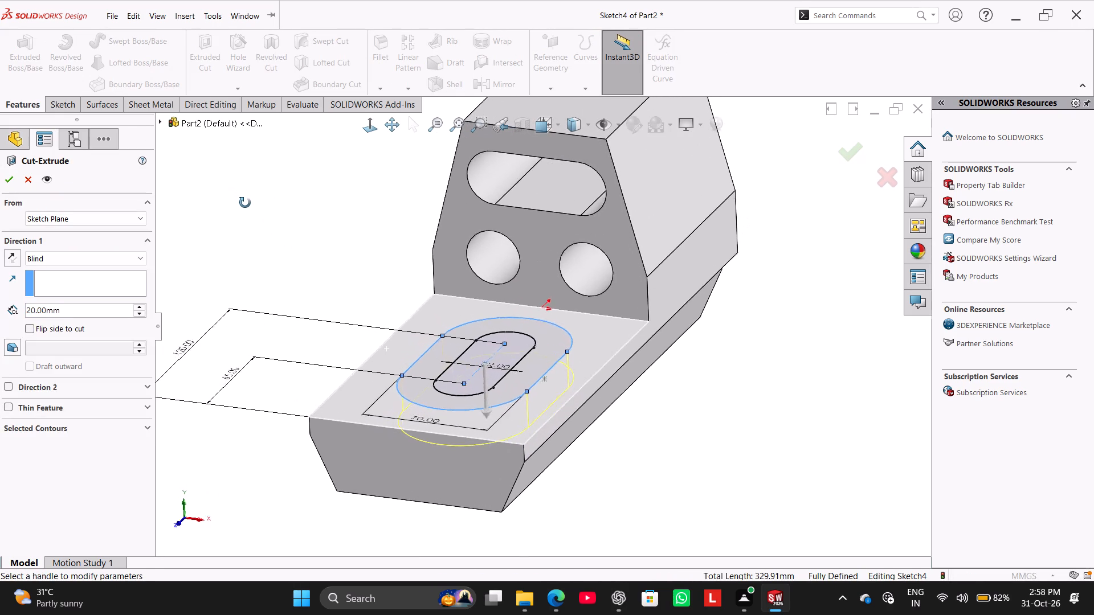
pyautogui.moveTo(245, 203); pyautogui.dragTo(245, 205, button='middle')
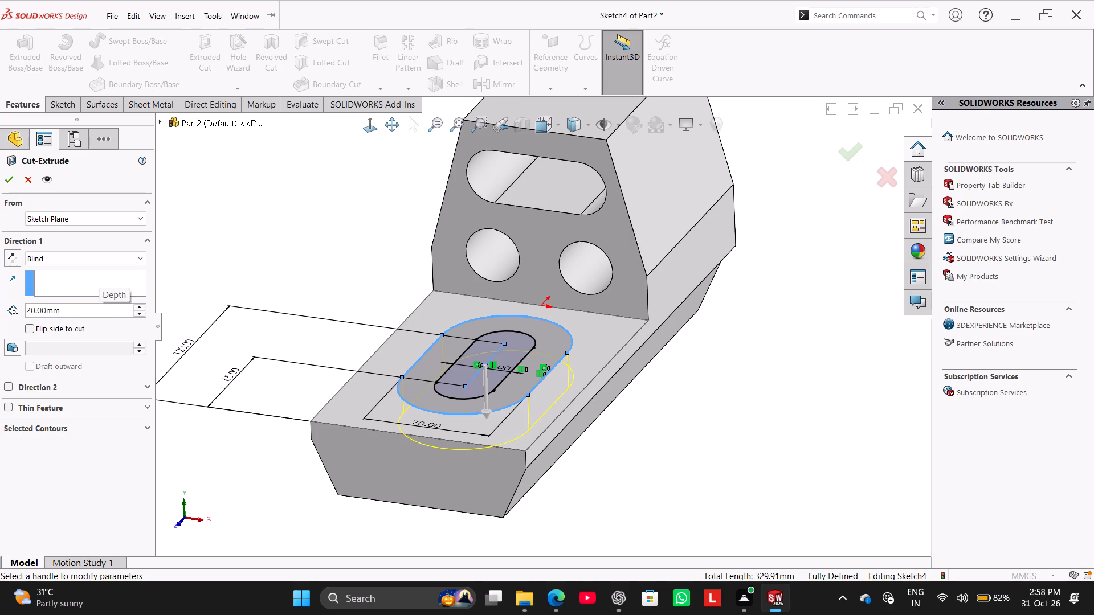
pyautogui.doubleClick(92, 313)
pyautogui.write('10')
pyautogui.press('Return')
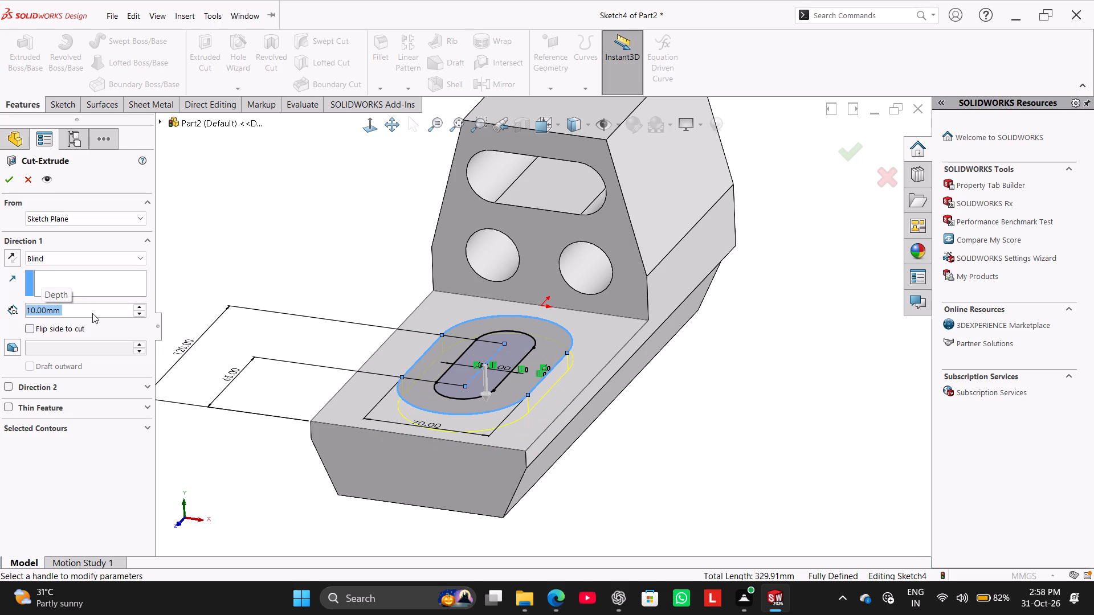
pyautogui.click(12, 179)
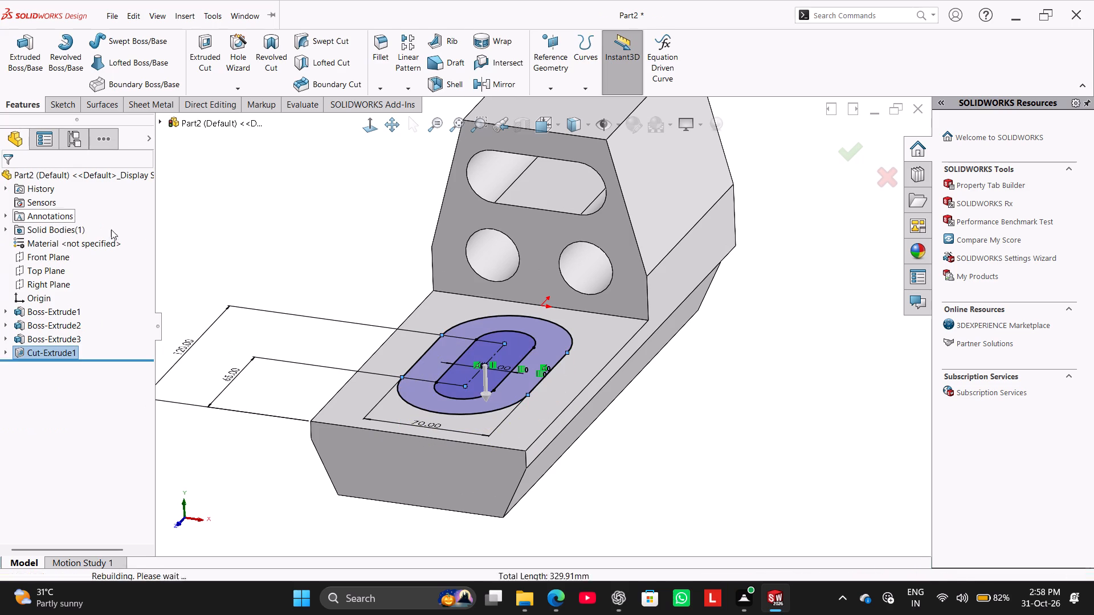
pyautogui.click(279, 223)
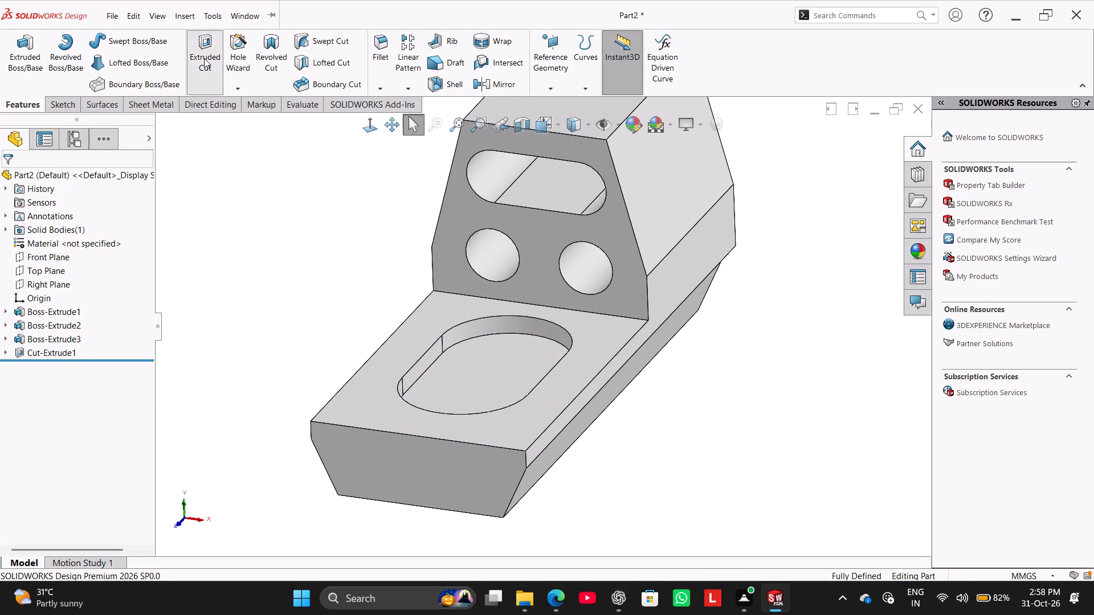
# Reuse Sketch4 for an Extruded Cut of only the inner slot region, with the end condition Up To Next.
pyautogui.click(204, 58)
pyautogui.click(10, 174)
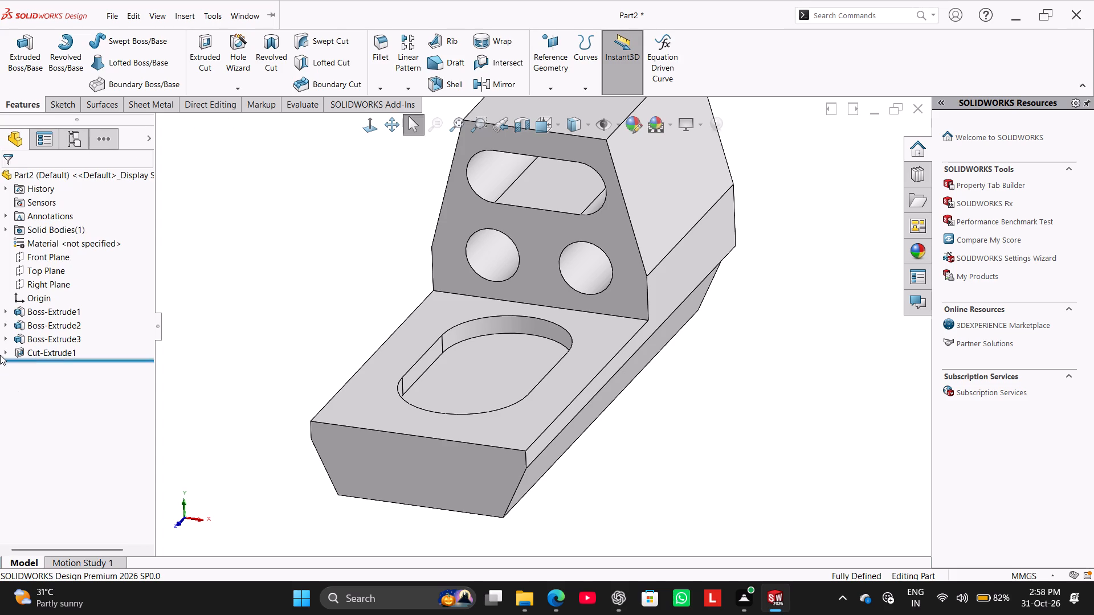
pyautogui.click(0, 354)
pyautogui.click(8, 354)
pyautogui.click(32, 371)
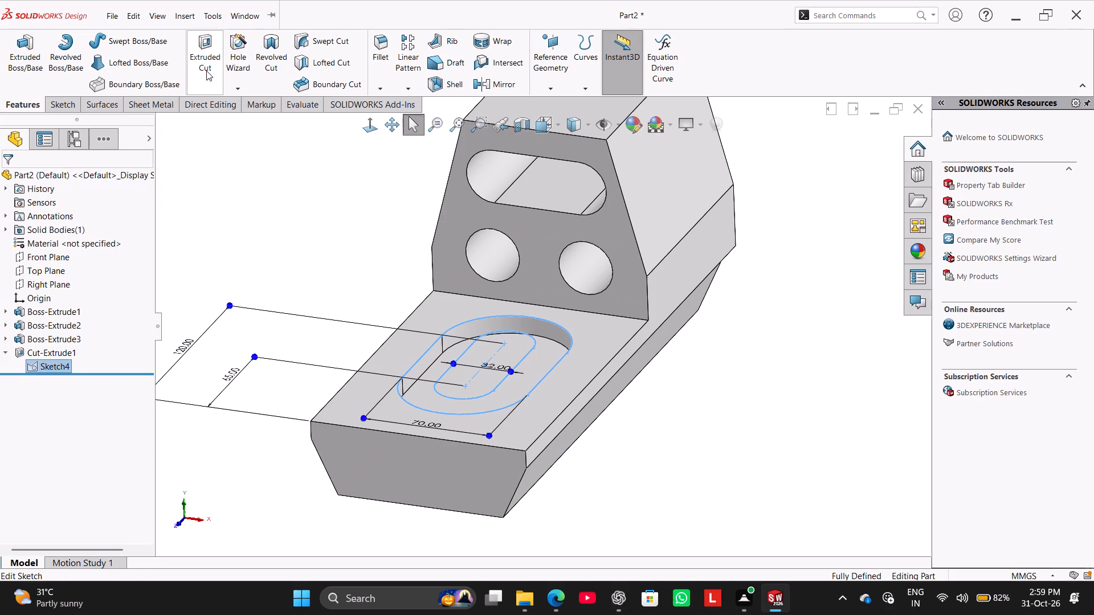
pyautogui.click(207, 66)
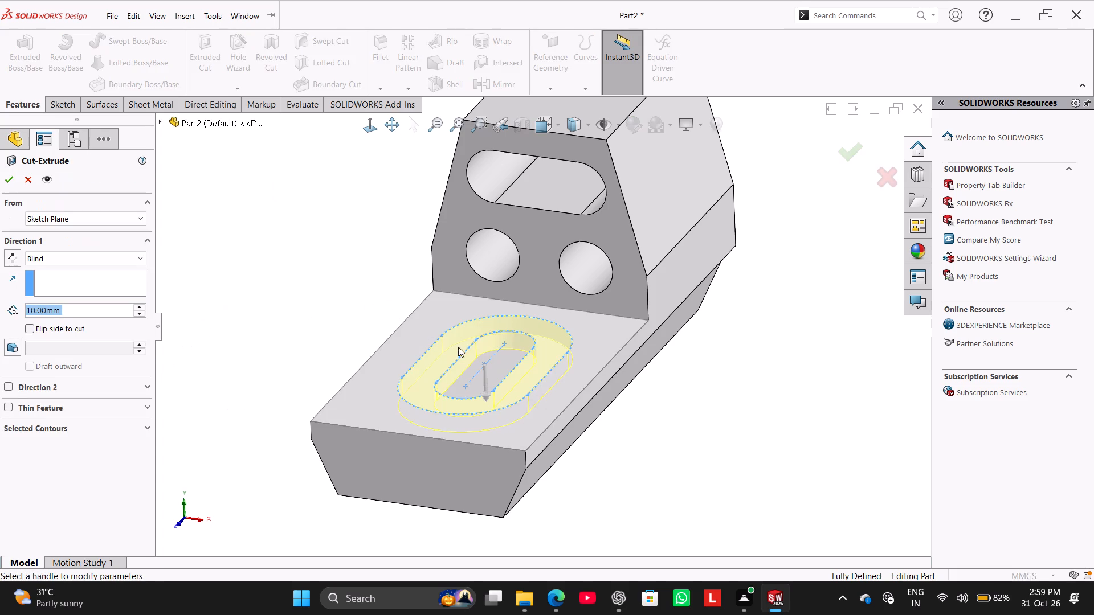
pyautogui.moveTo(239, 322); pyautogui.dragTo(253, 412, button='middle')
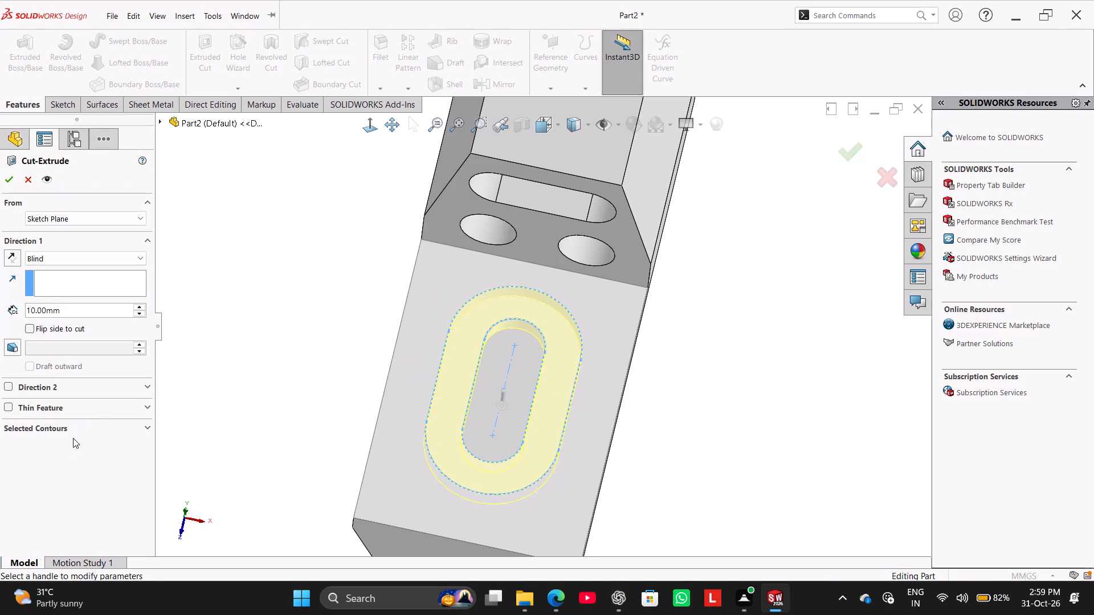
pyautogui.rightClick(79, 428)
pyautogui.click(79, 428)
pyautogui.rightClick(88, 446)
pyautogui.click(109, 450)
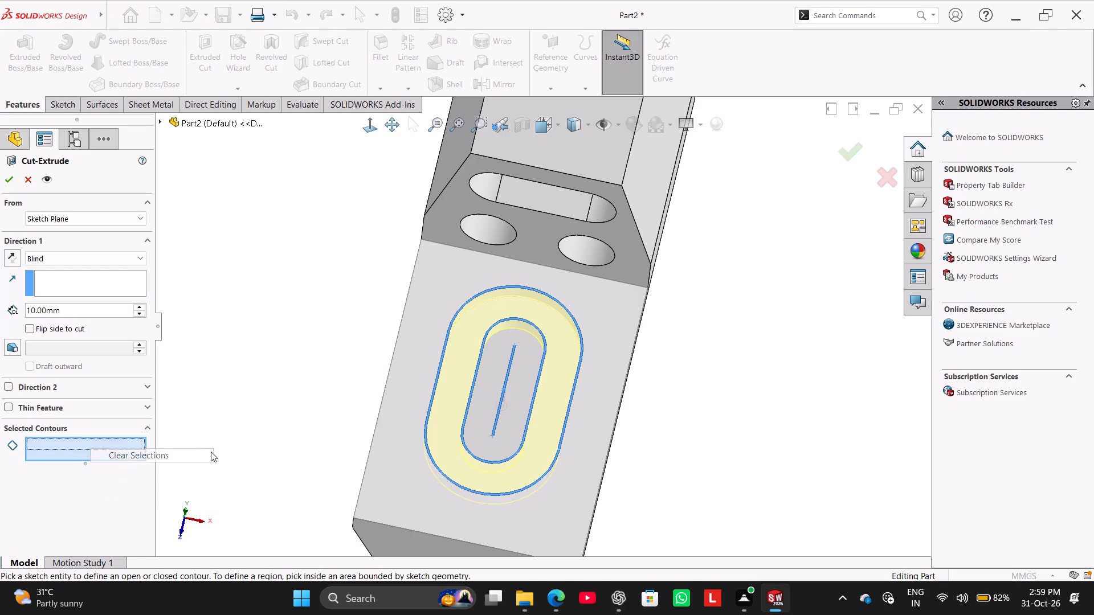
pyautogui.click(475, 448)
pyautogui.moveTo(277, 441); pyautogui.dragTo(256, 265, button='middle')
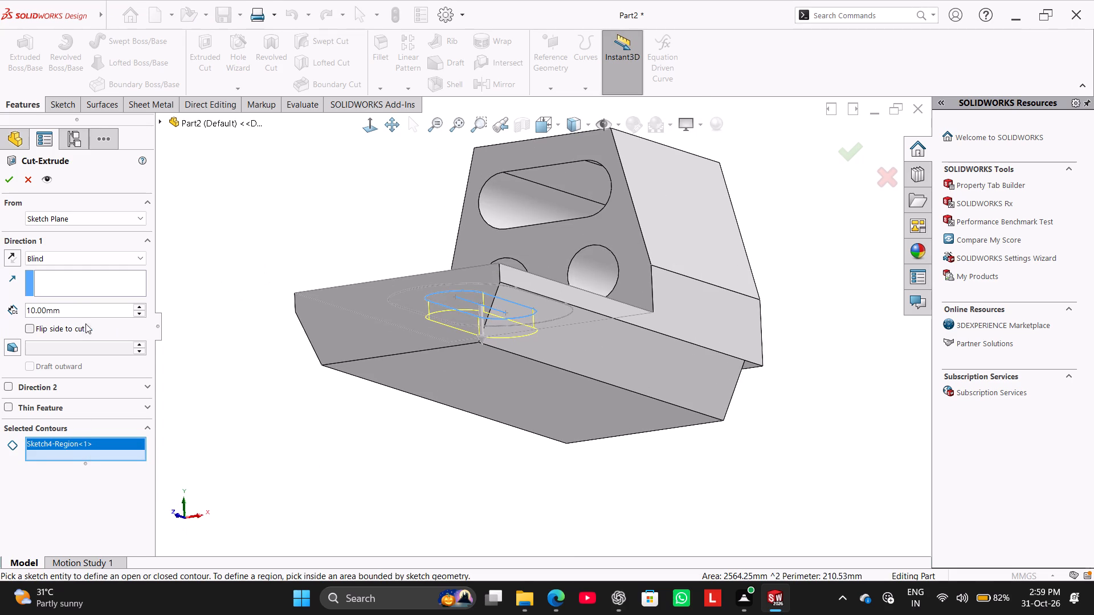
pyautogui.click(79, 257)
pyautogui.click(92, 302)
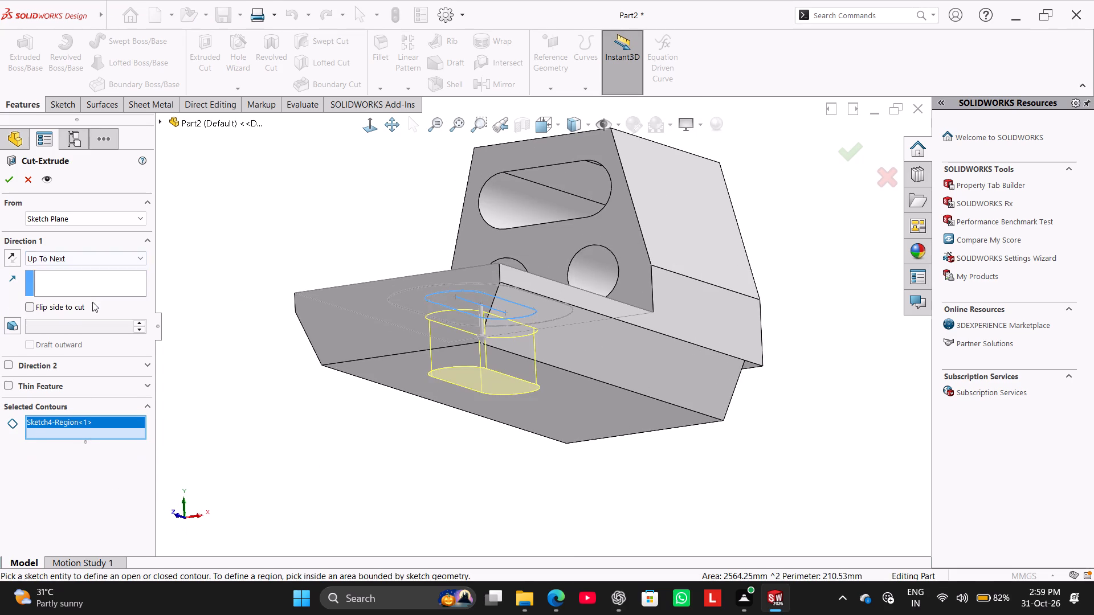
pyautogui.click(7, 182)
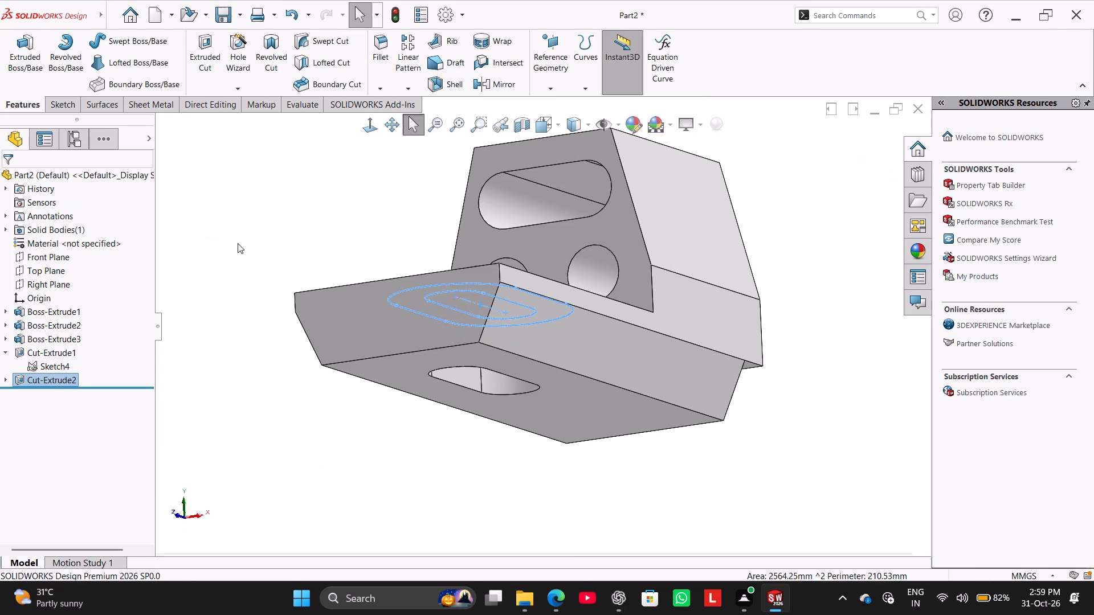
pyautogui.click(238, 243)
# Save the part in the Worked folder under the name Slotted Base Angled Mounting Fixture.
pyautogui.moveTo(219, 379); pyautogui.dragTo(302, 295, button='right')
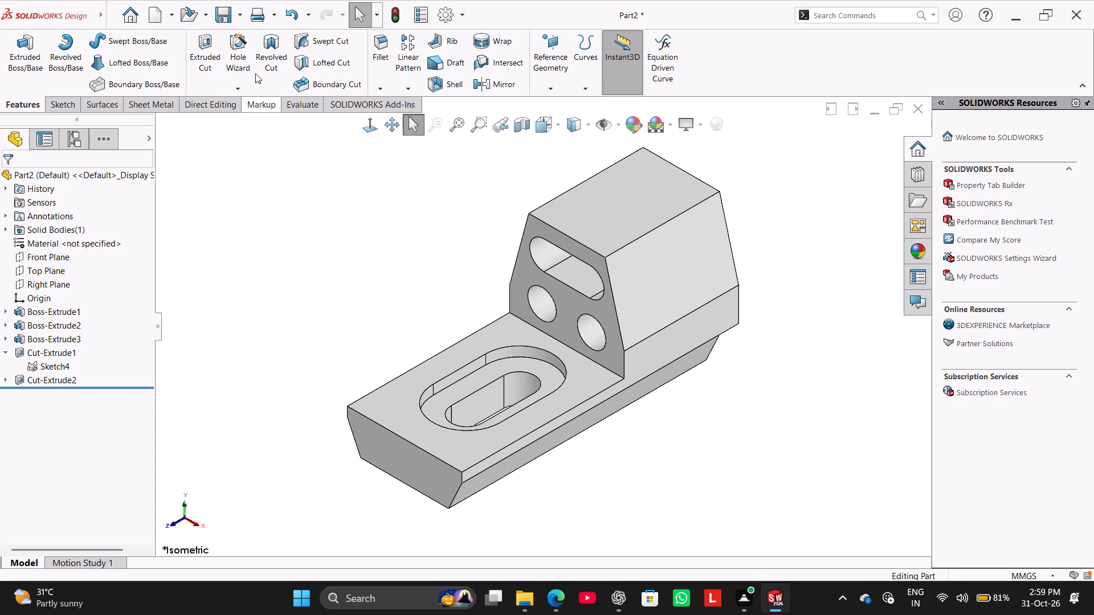
pyautogui.click(240, 11)
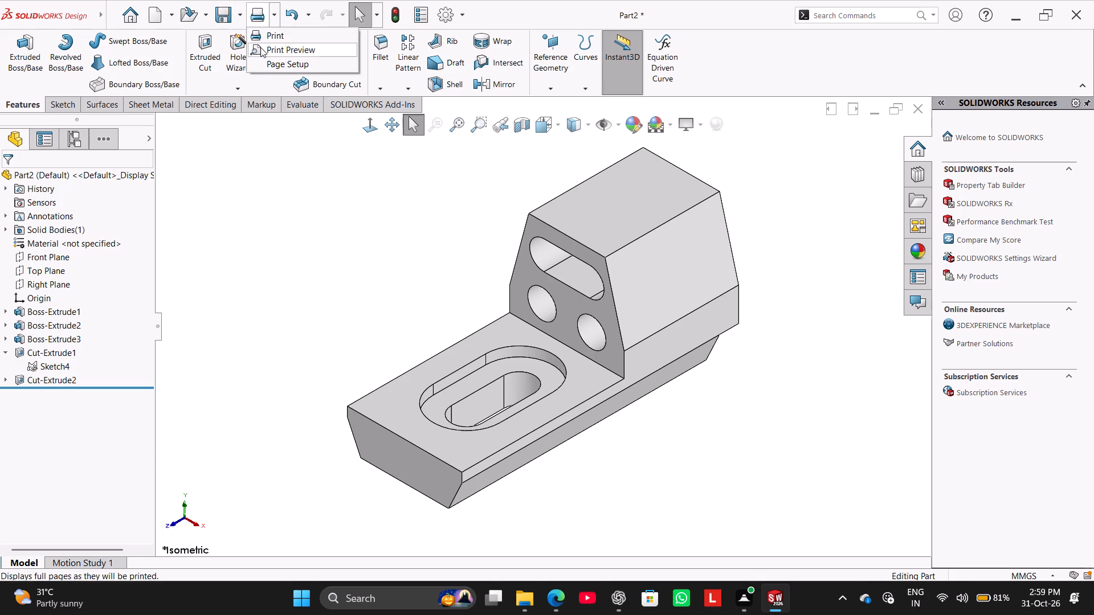
pyautogui.click(249, 48)
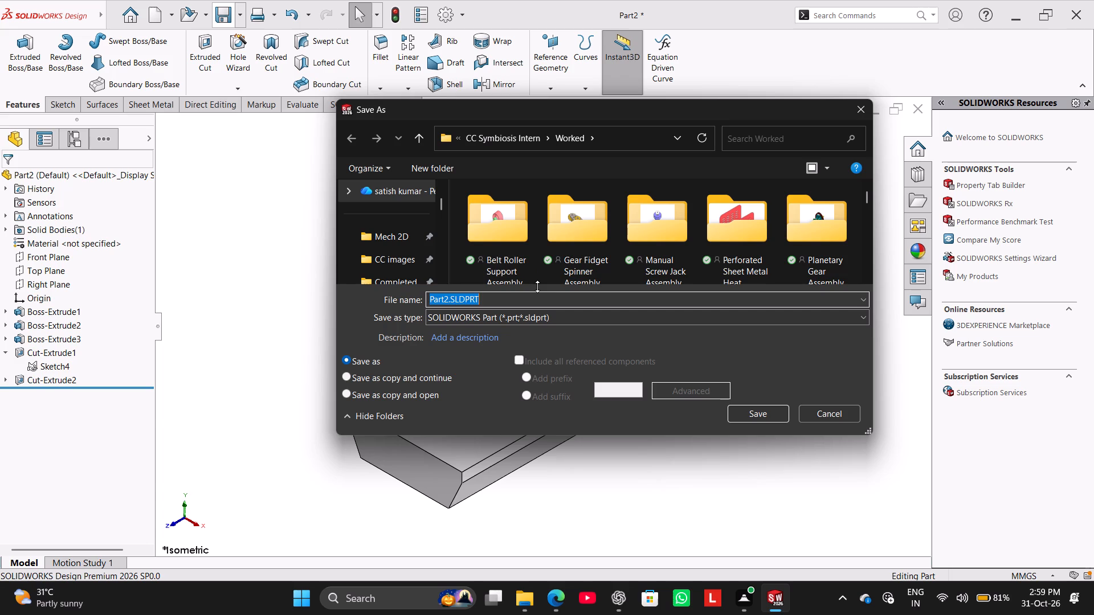
pyautogui.hotkey('ctrl', 'v')
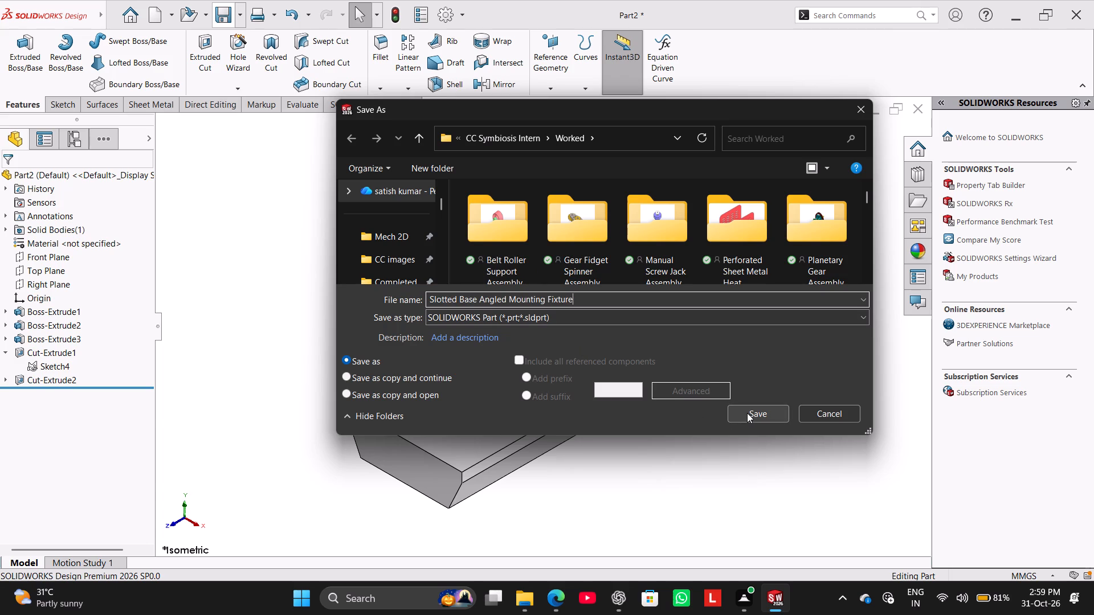
pyautogui.click(747, 413)
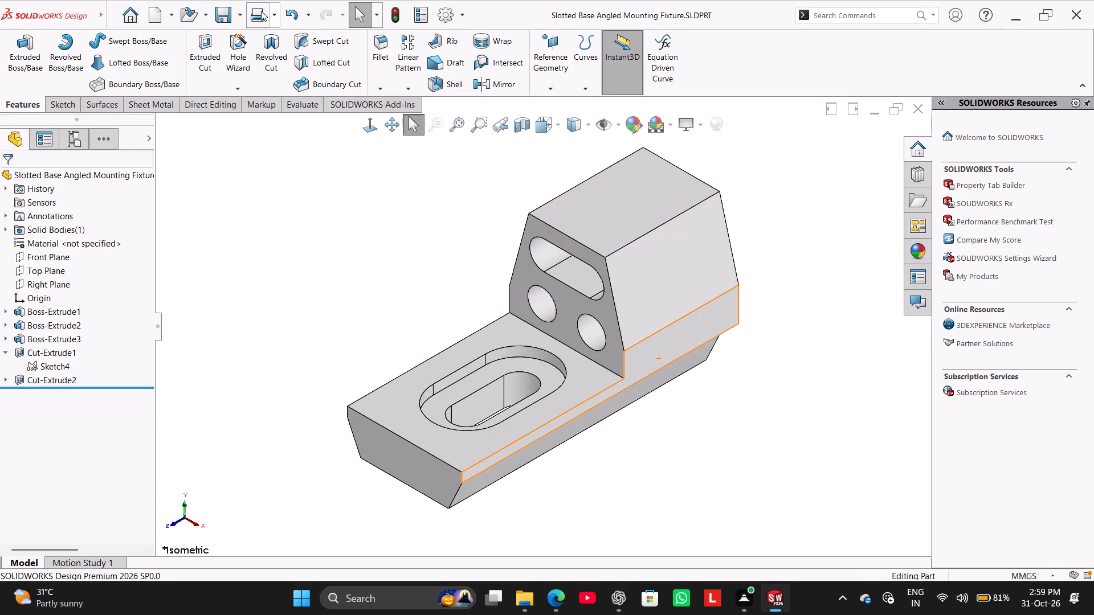
# Save a PDF copy of the part as Slotted Base Angled Mounting Fixture.pdf in the Worked folder.
pyautogui.click(239, 7)
pyautogui.click(257, 47)
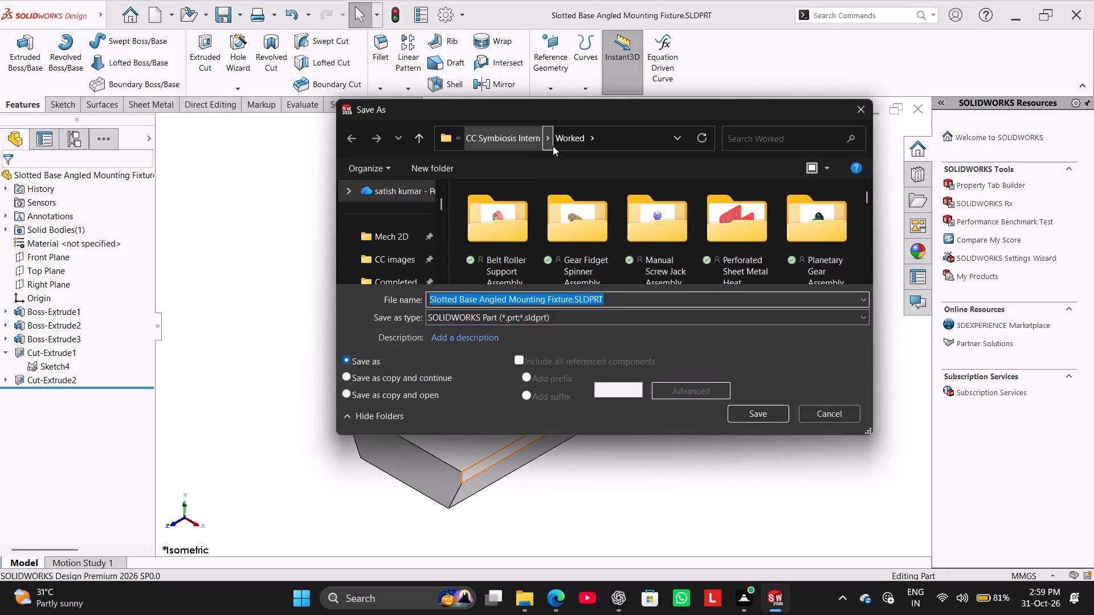
pyautogui.click(651, 318)
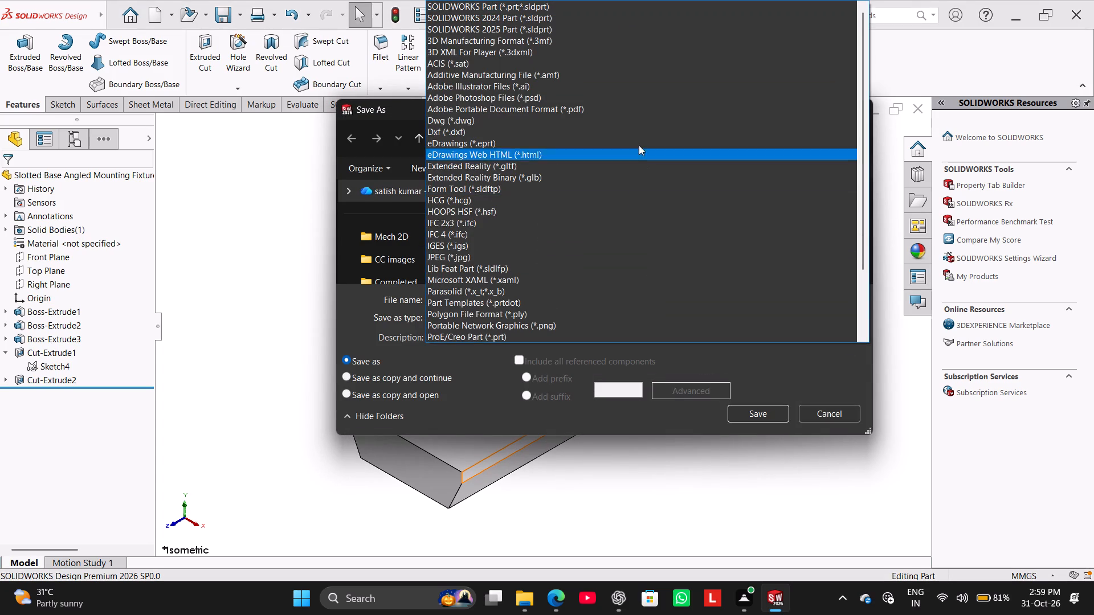
pyautogui.click(627, 110)
pyautogui.click(750, 432)
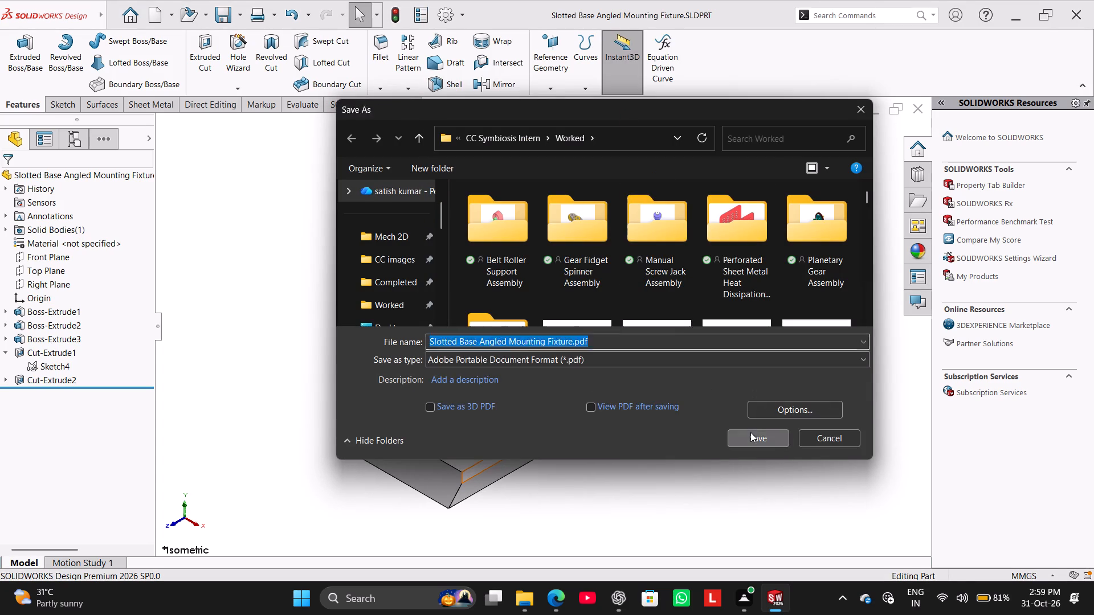
# Close the Slotted Base Angled Mounting Fixture part document.
pyautogui.click(920, 108)
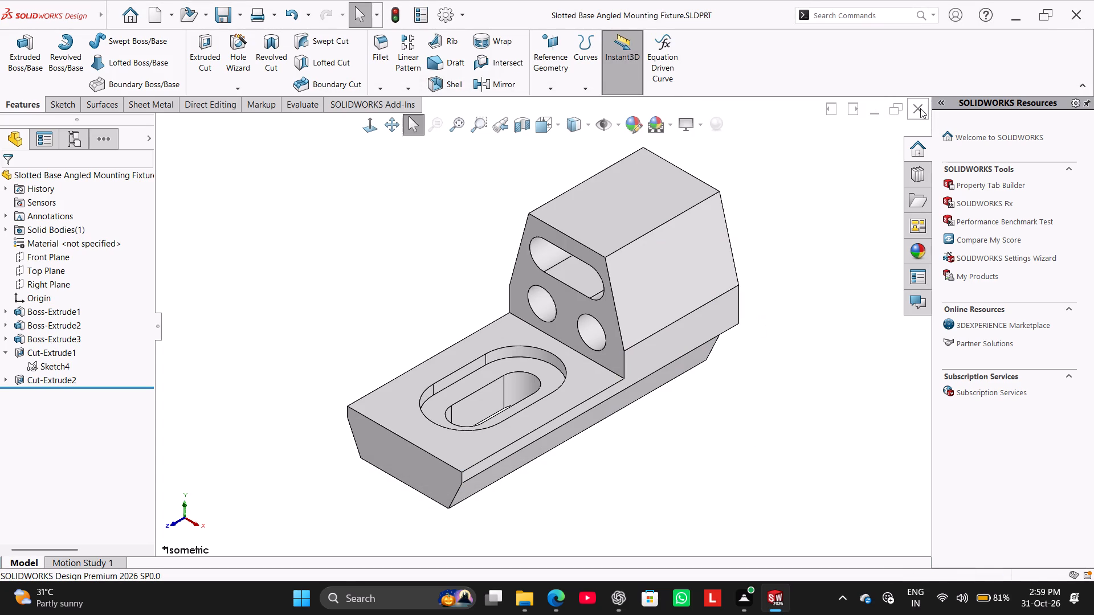